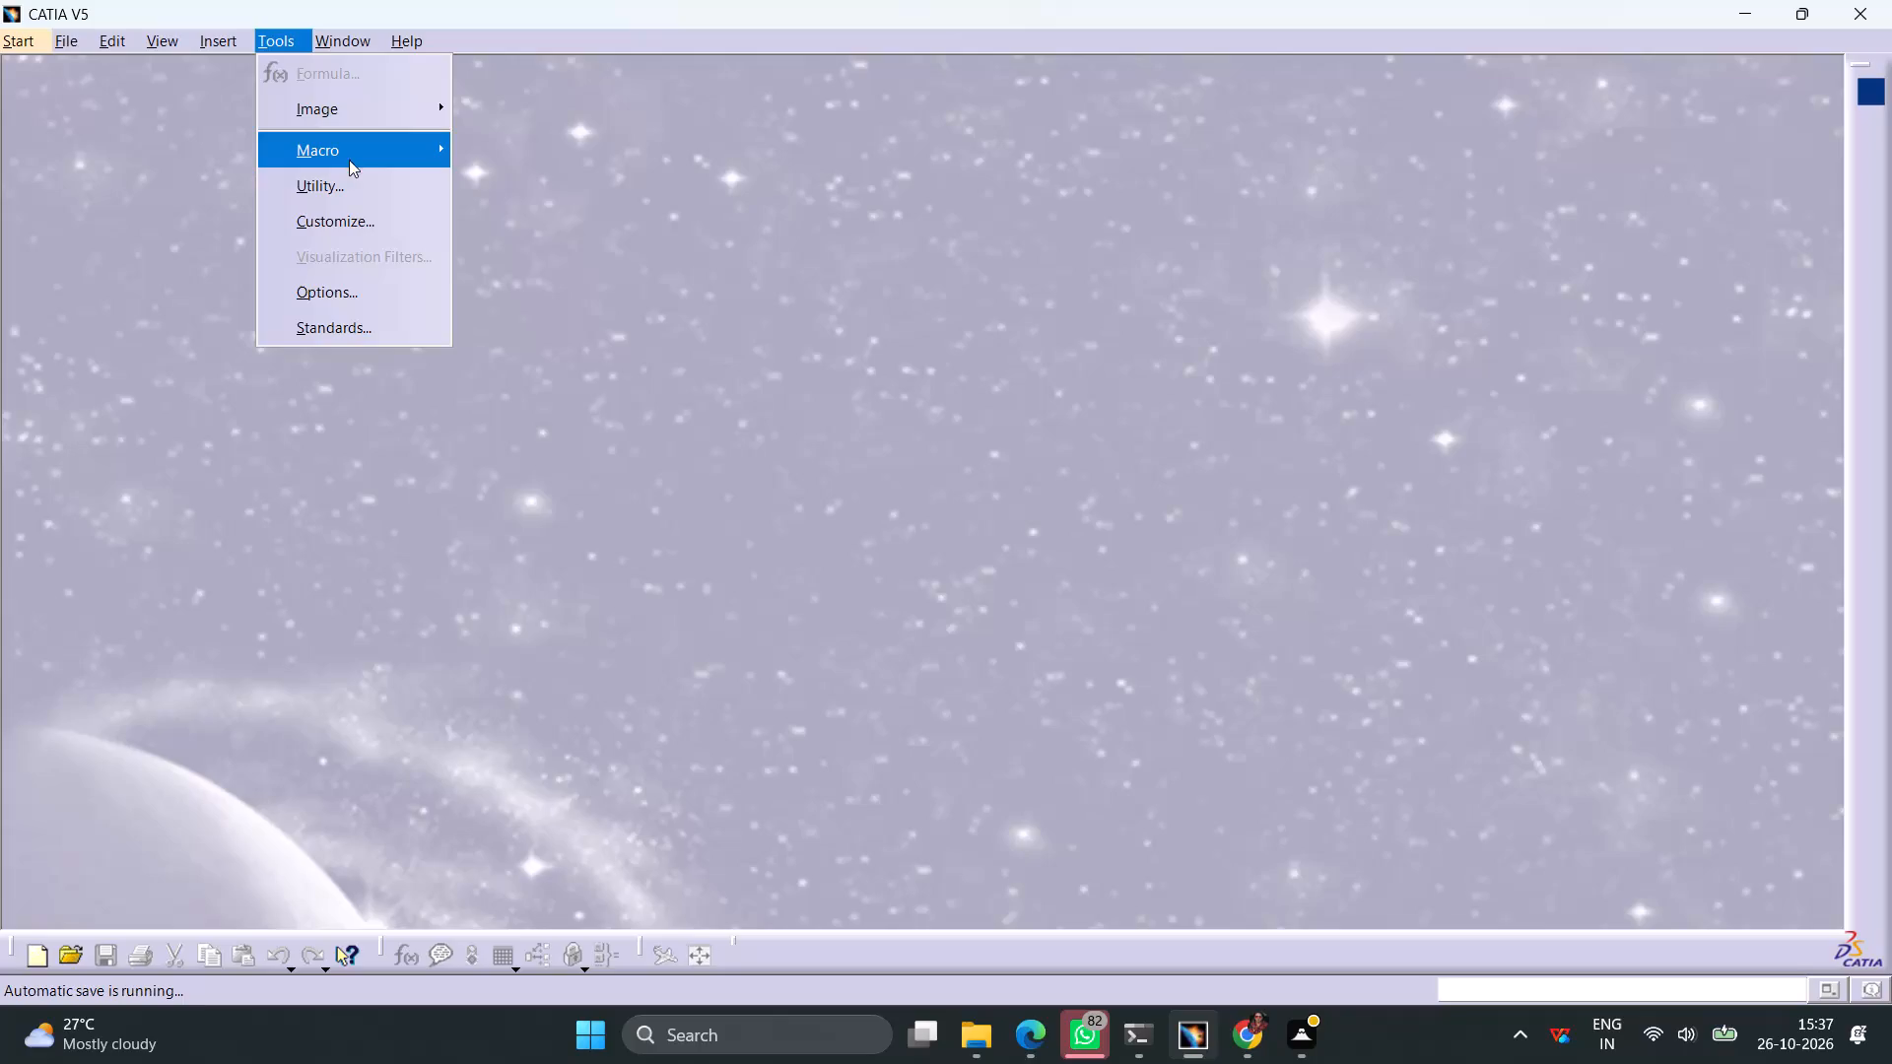
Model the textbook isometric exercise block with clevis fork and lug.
Choose the macro language and start recording a new macro in the local Temp folder.
left_click(349, 164)
left_click(527, 178)
left_click(1398, 805)
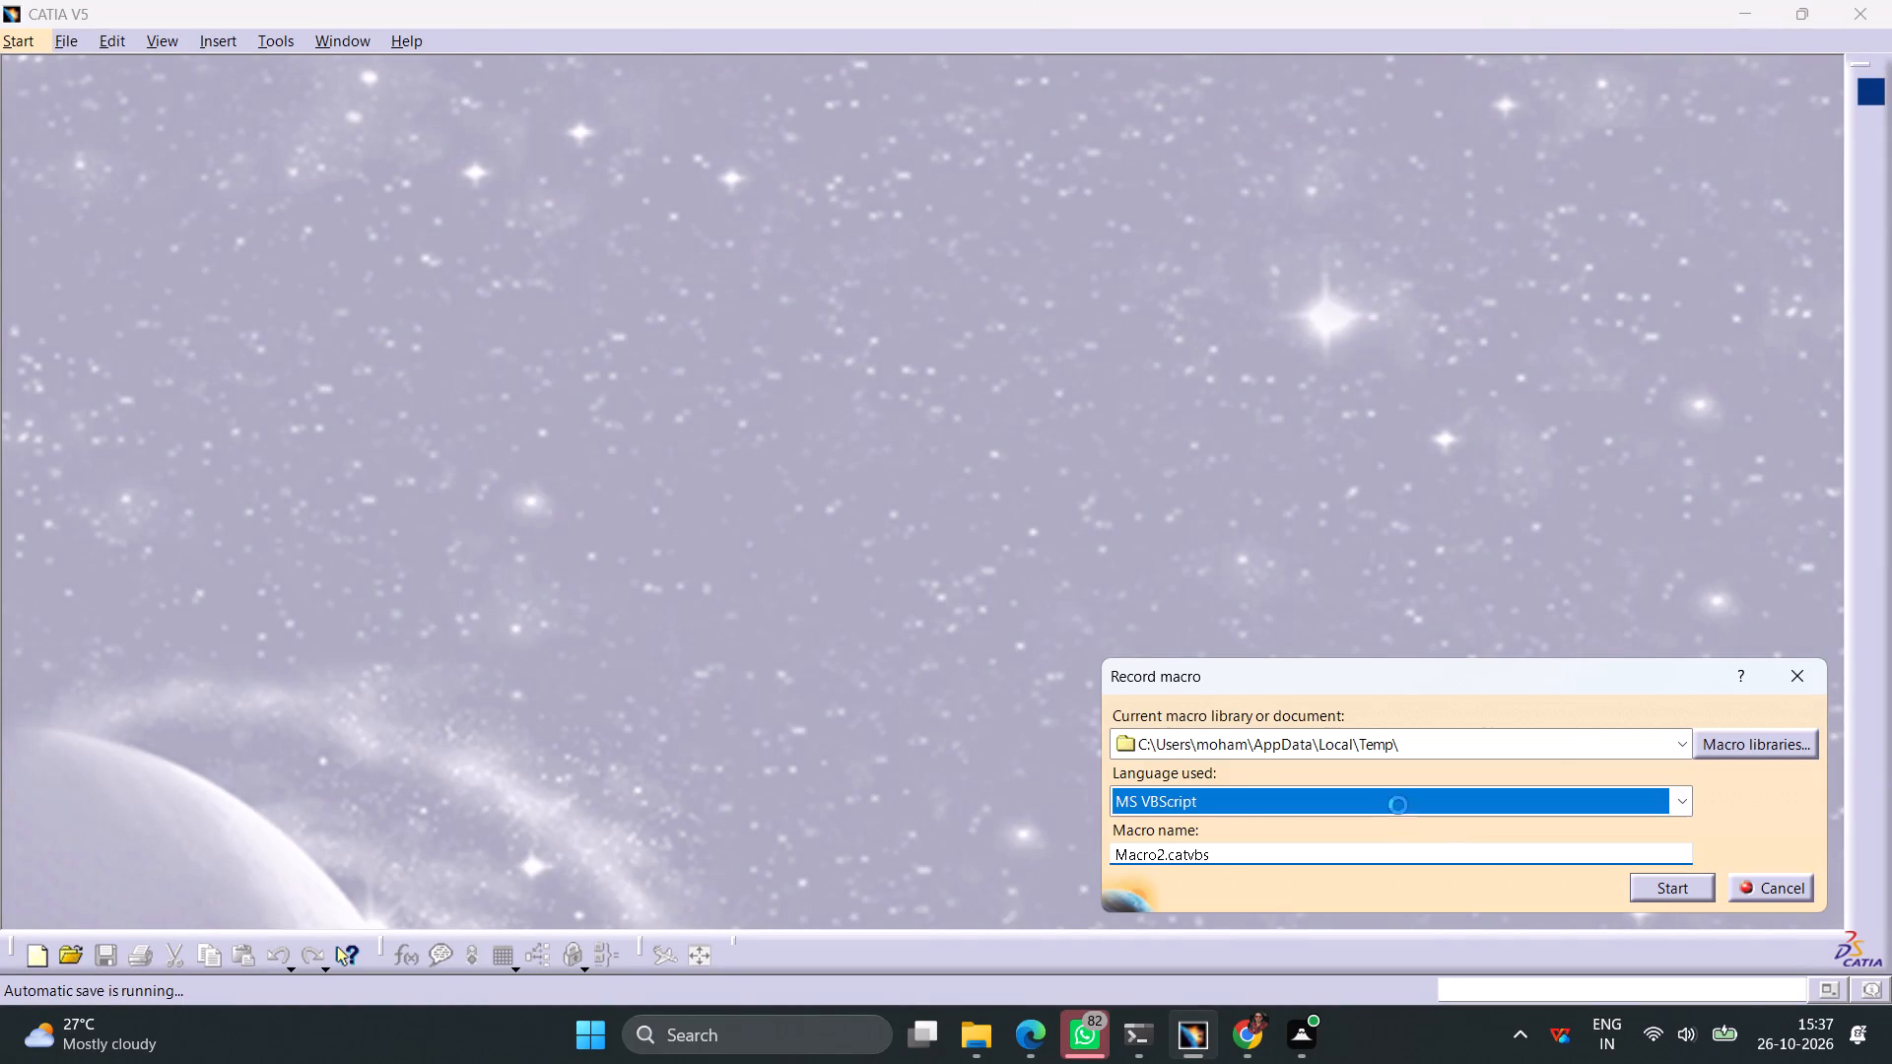
left_click(1166, 830)
left_click(1659, 898)
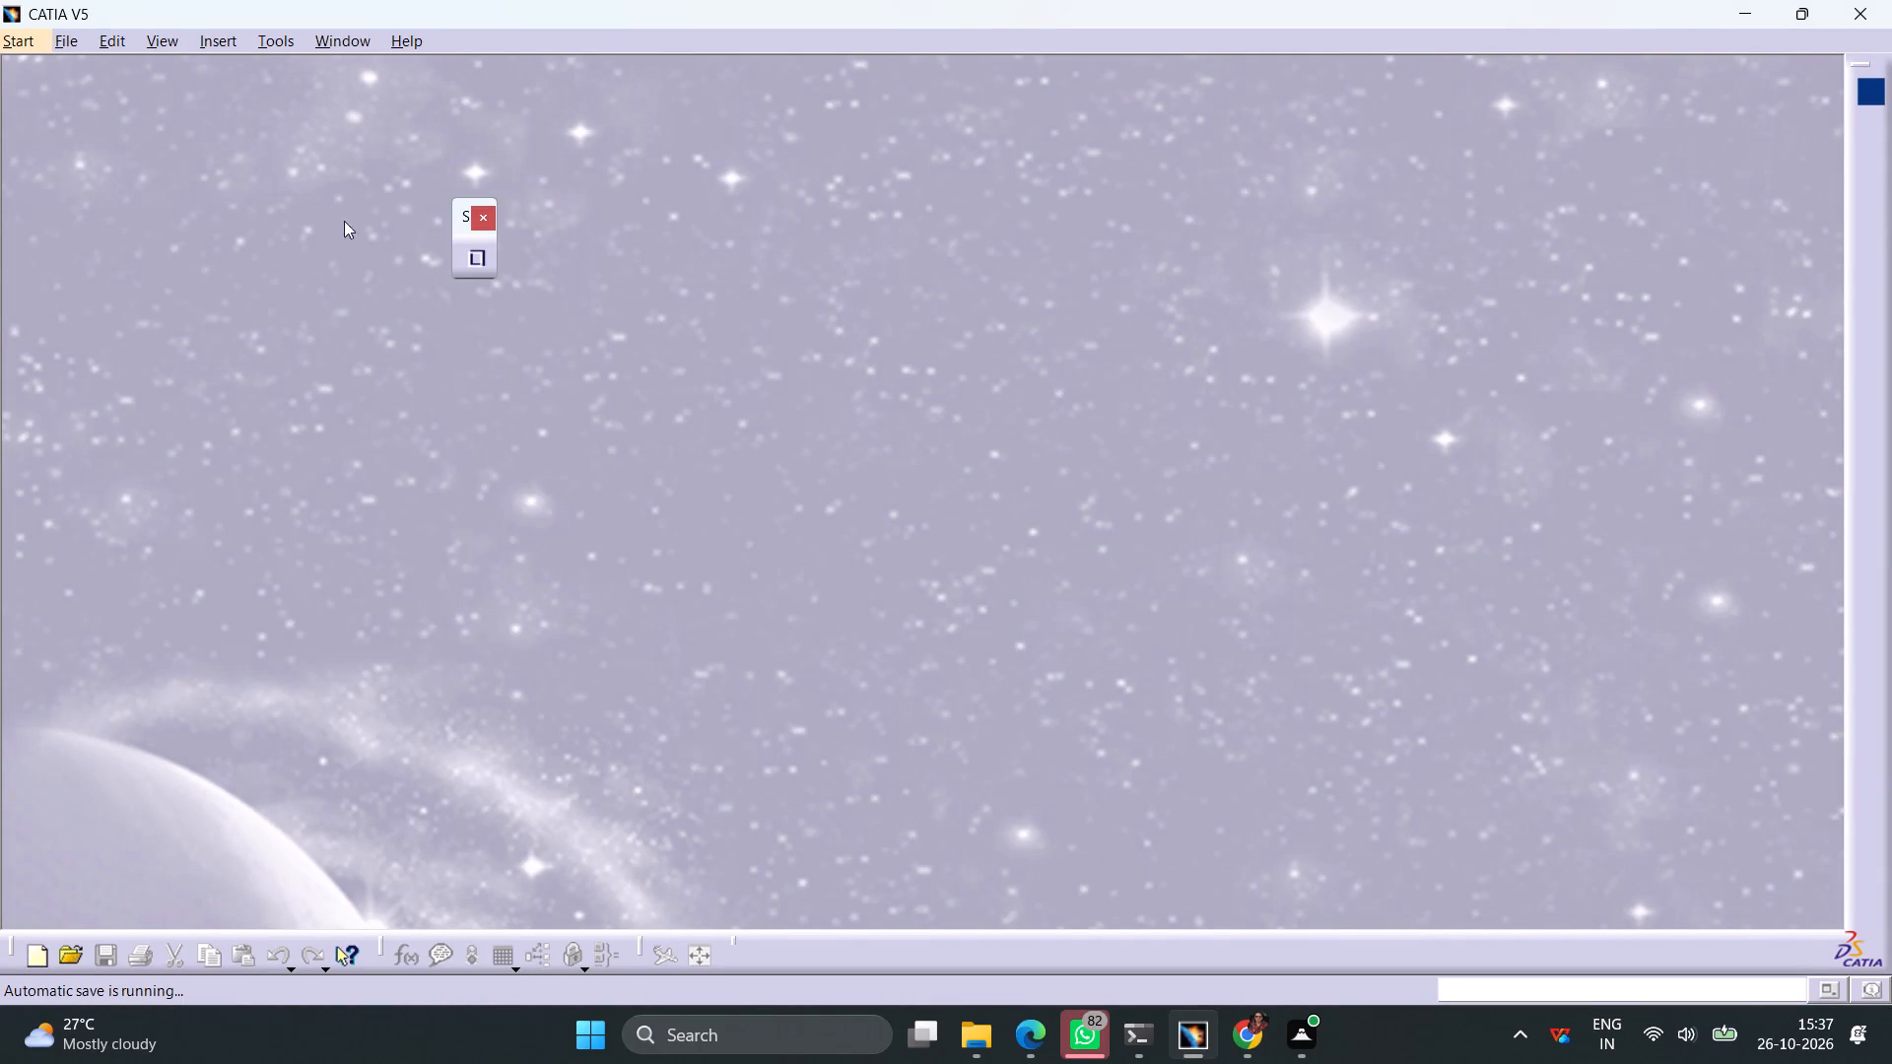
Create a new mechanical design part and open a sketch on the yz plane.
left_click(23, 40)
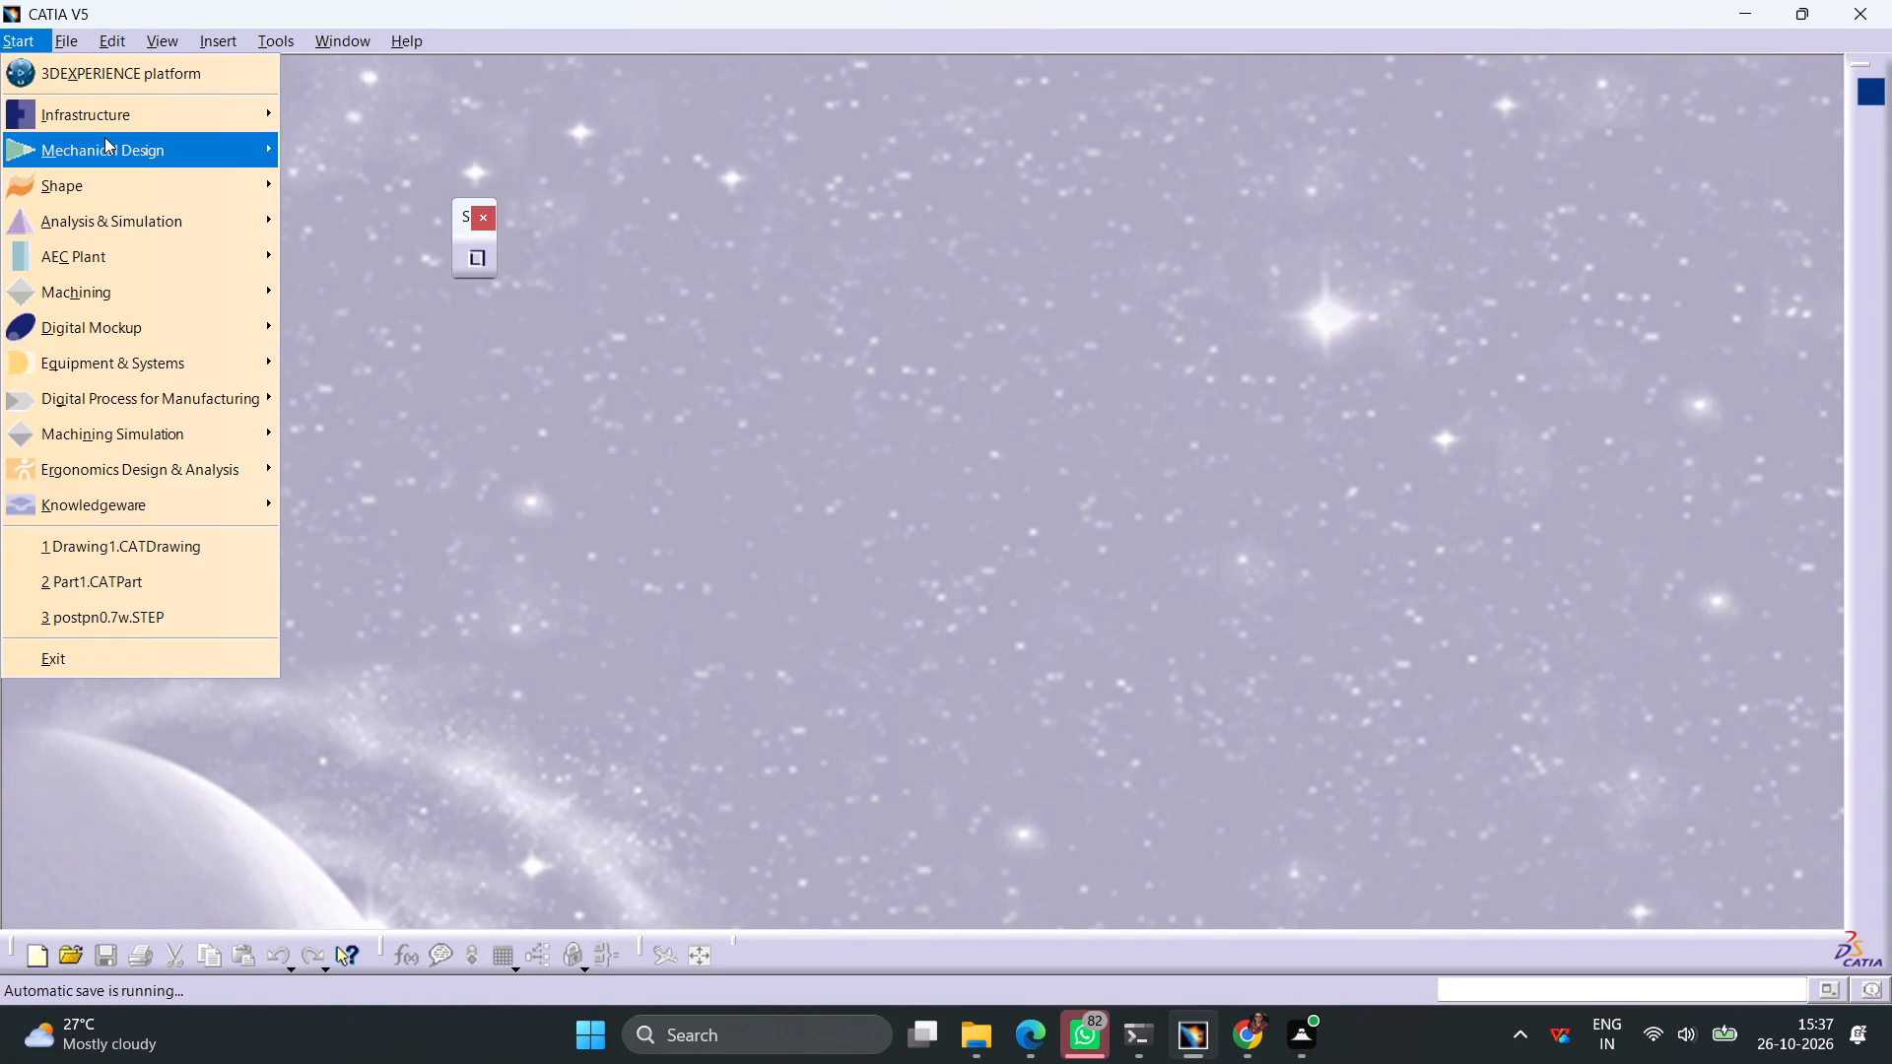
left_click(358, 149)
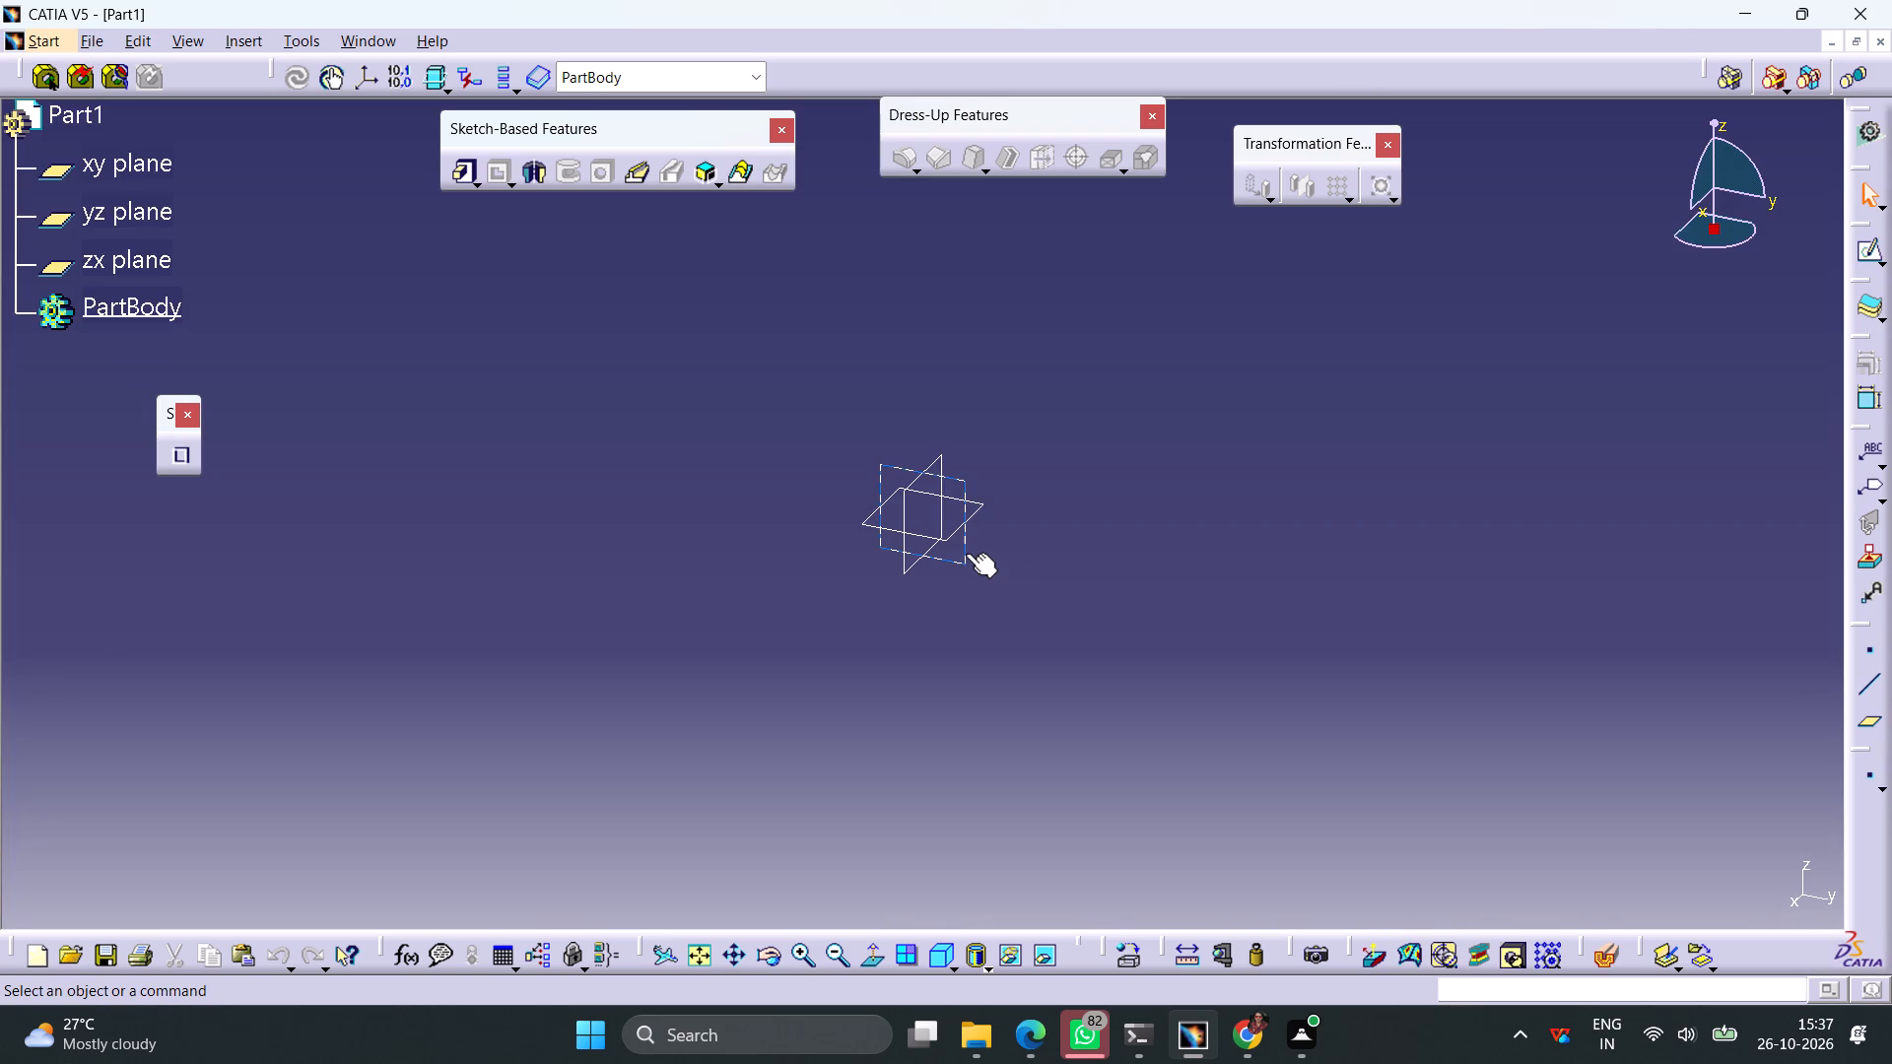
left_click(966, 553)
left_click(1860, 249)
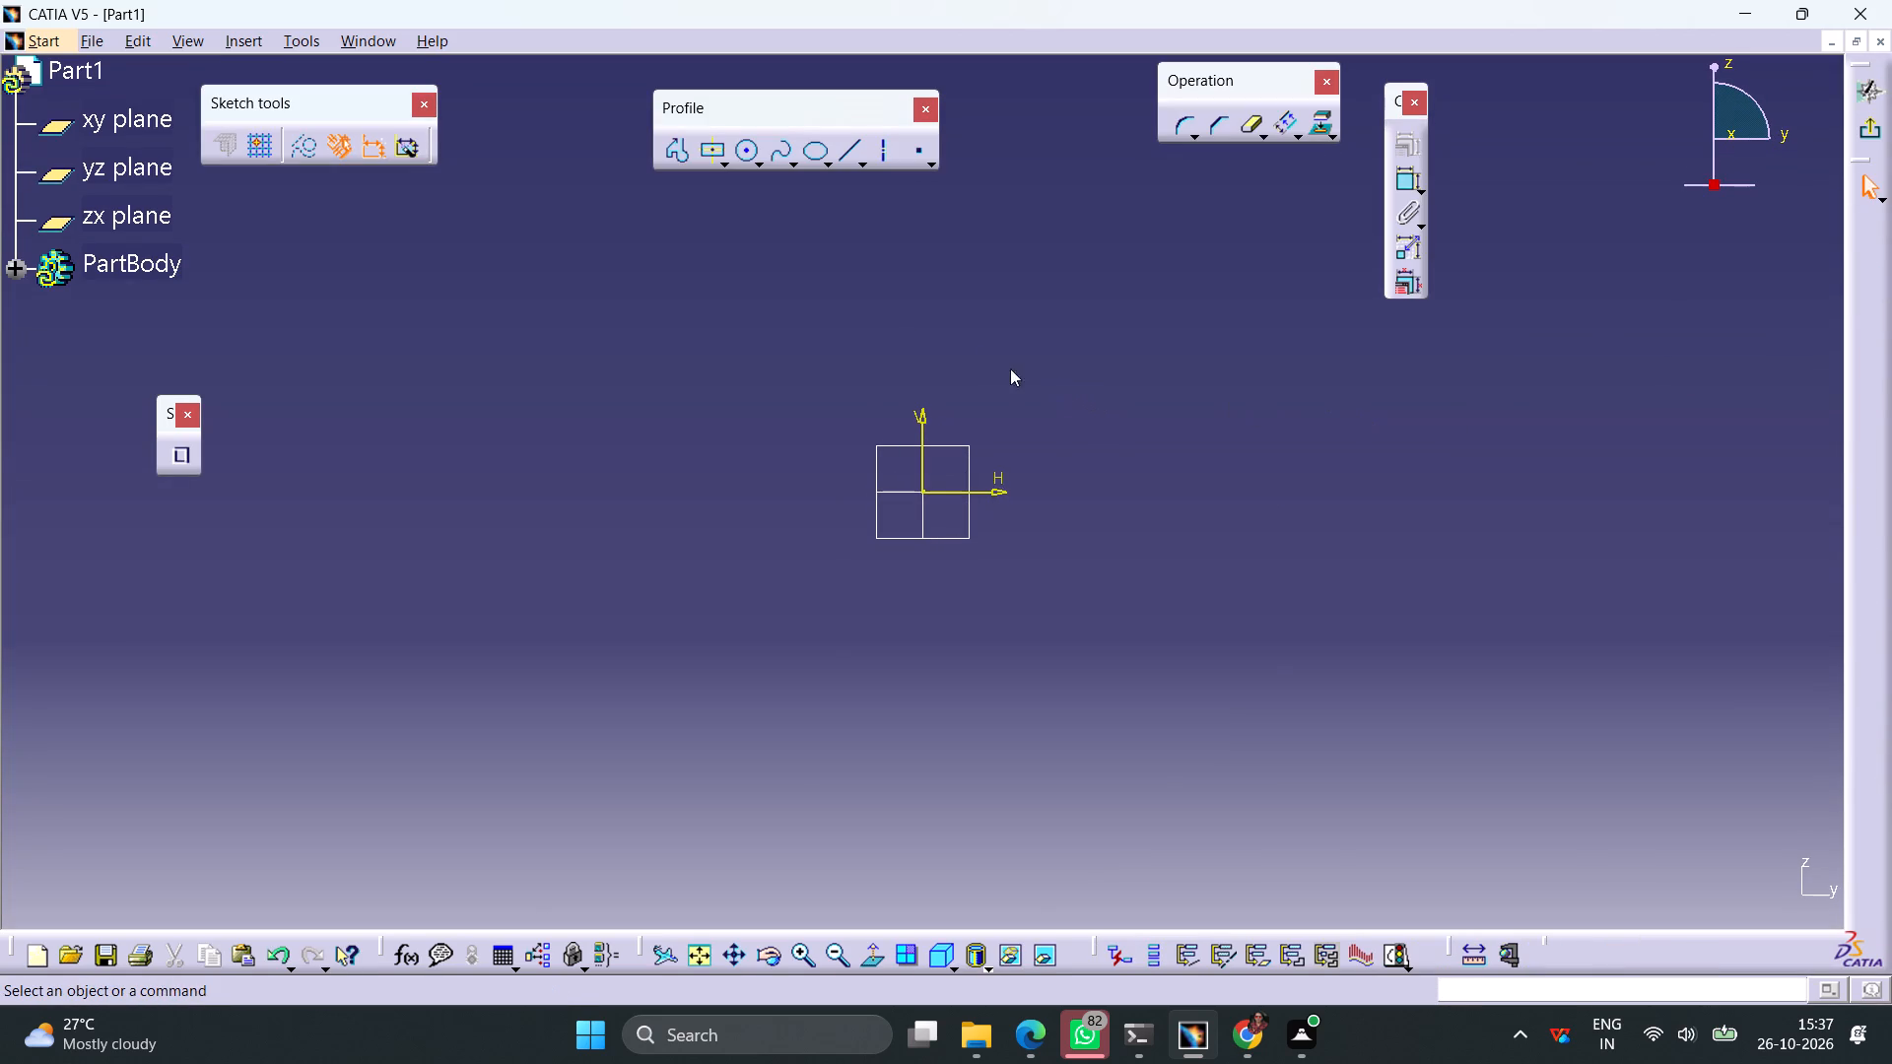
Draw a horizontal line extended symmetrically about the sketch origin and constrain its length to 28 mm.
left_click(845, 161)
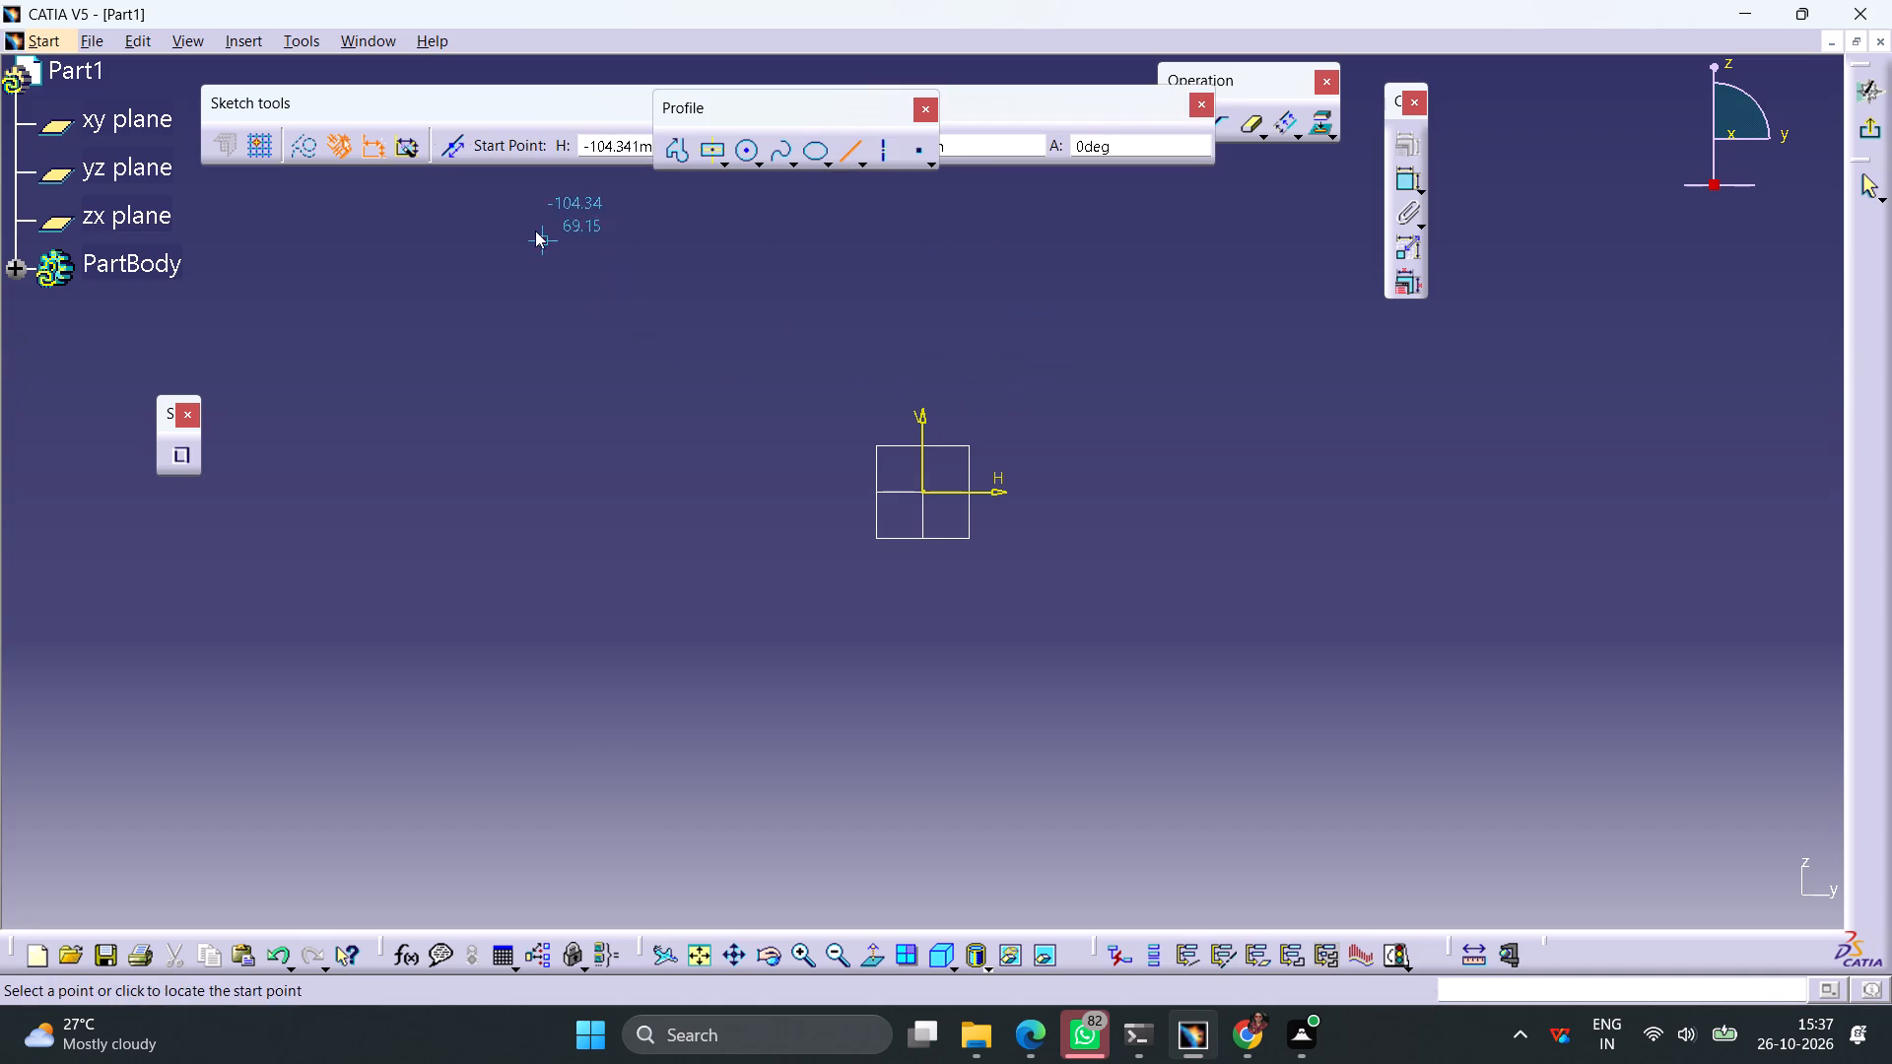
left_click(449, 152)
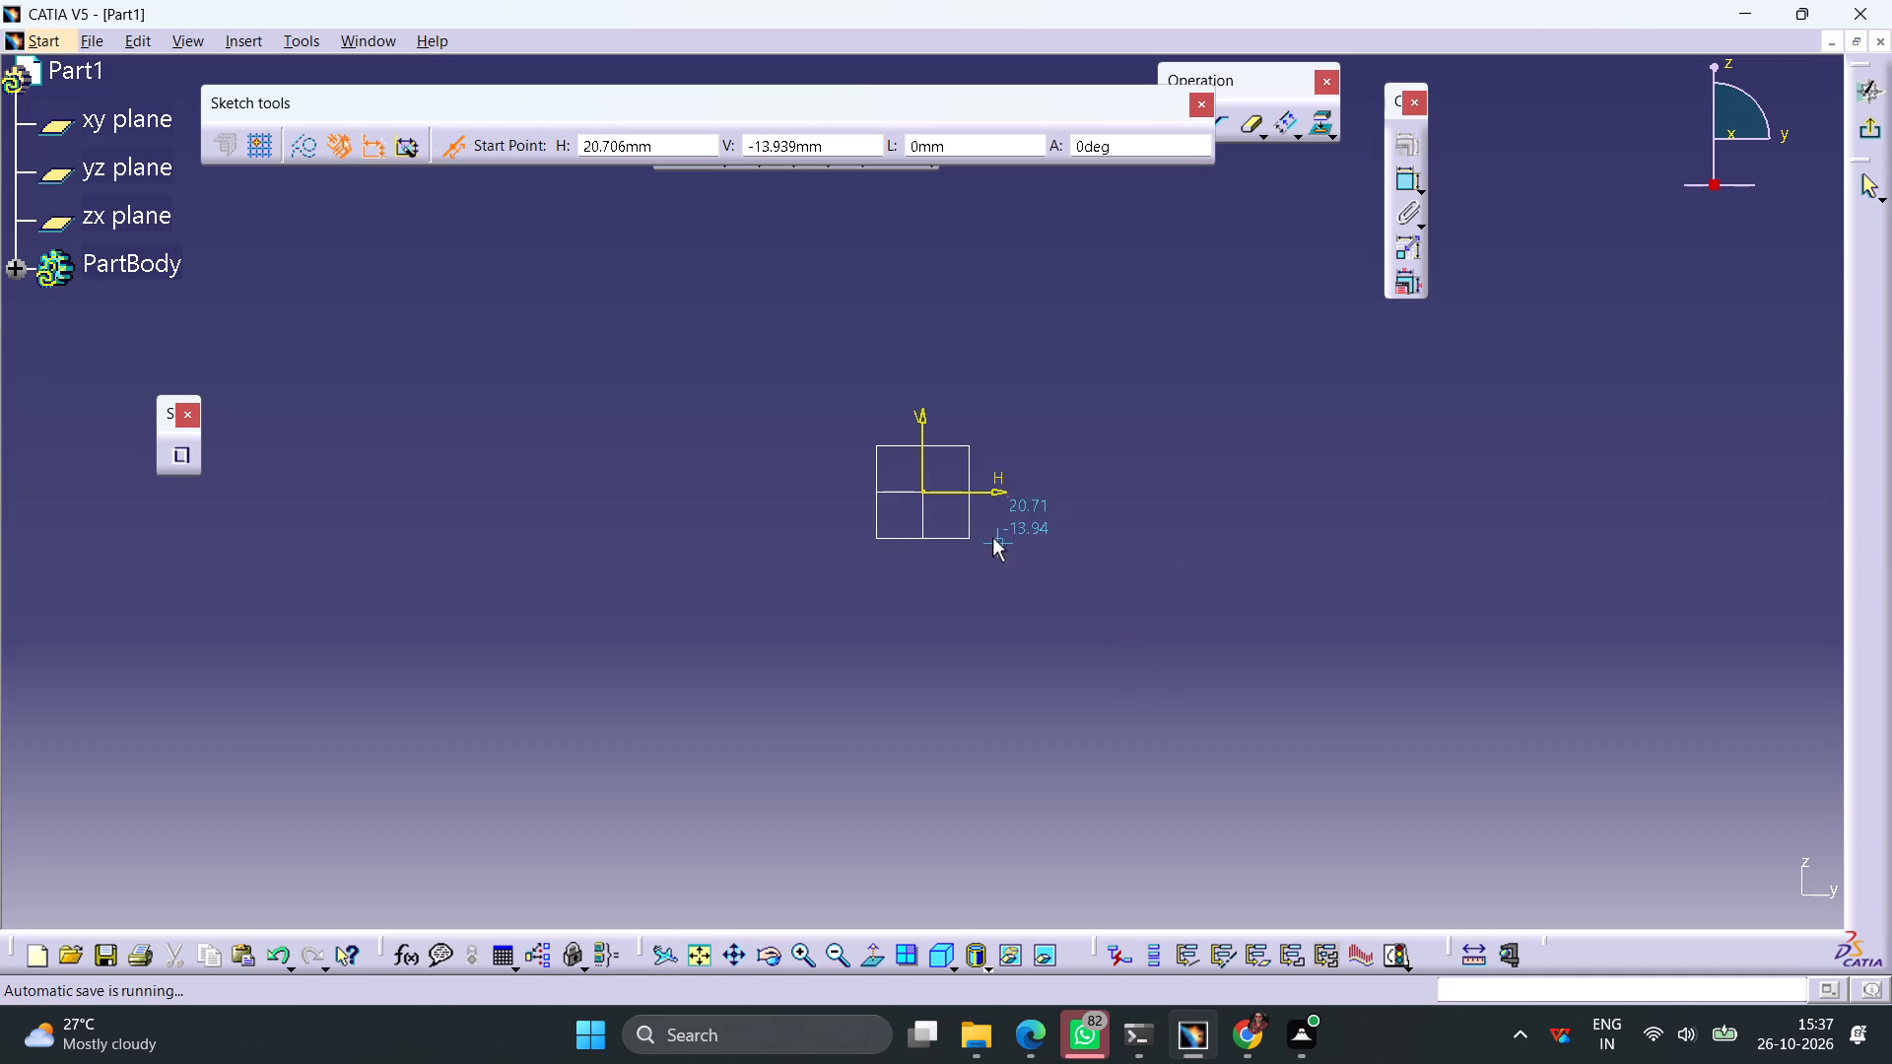
left_click(920, 492)
left_click(1057, 494)
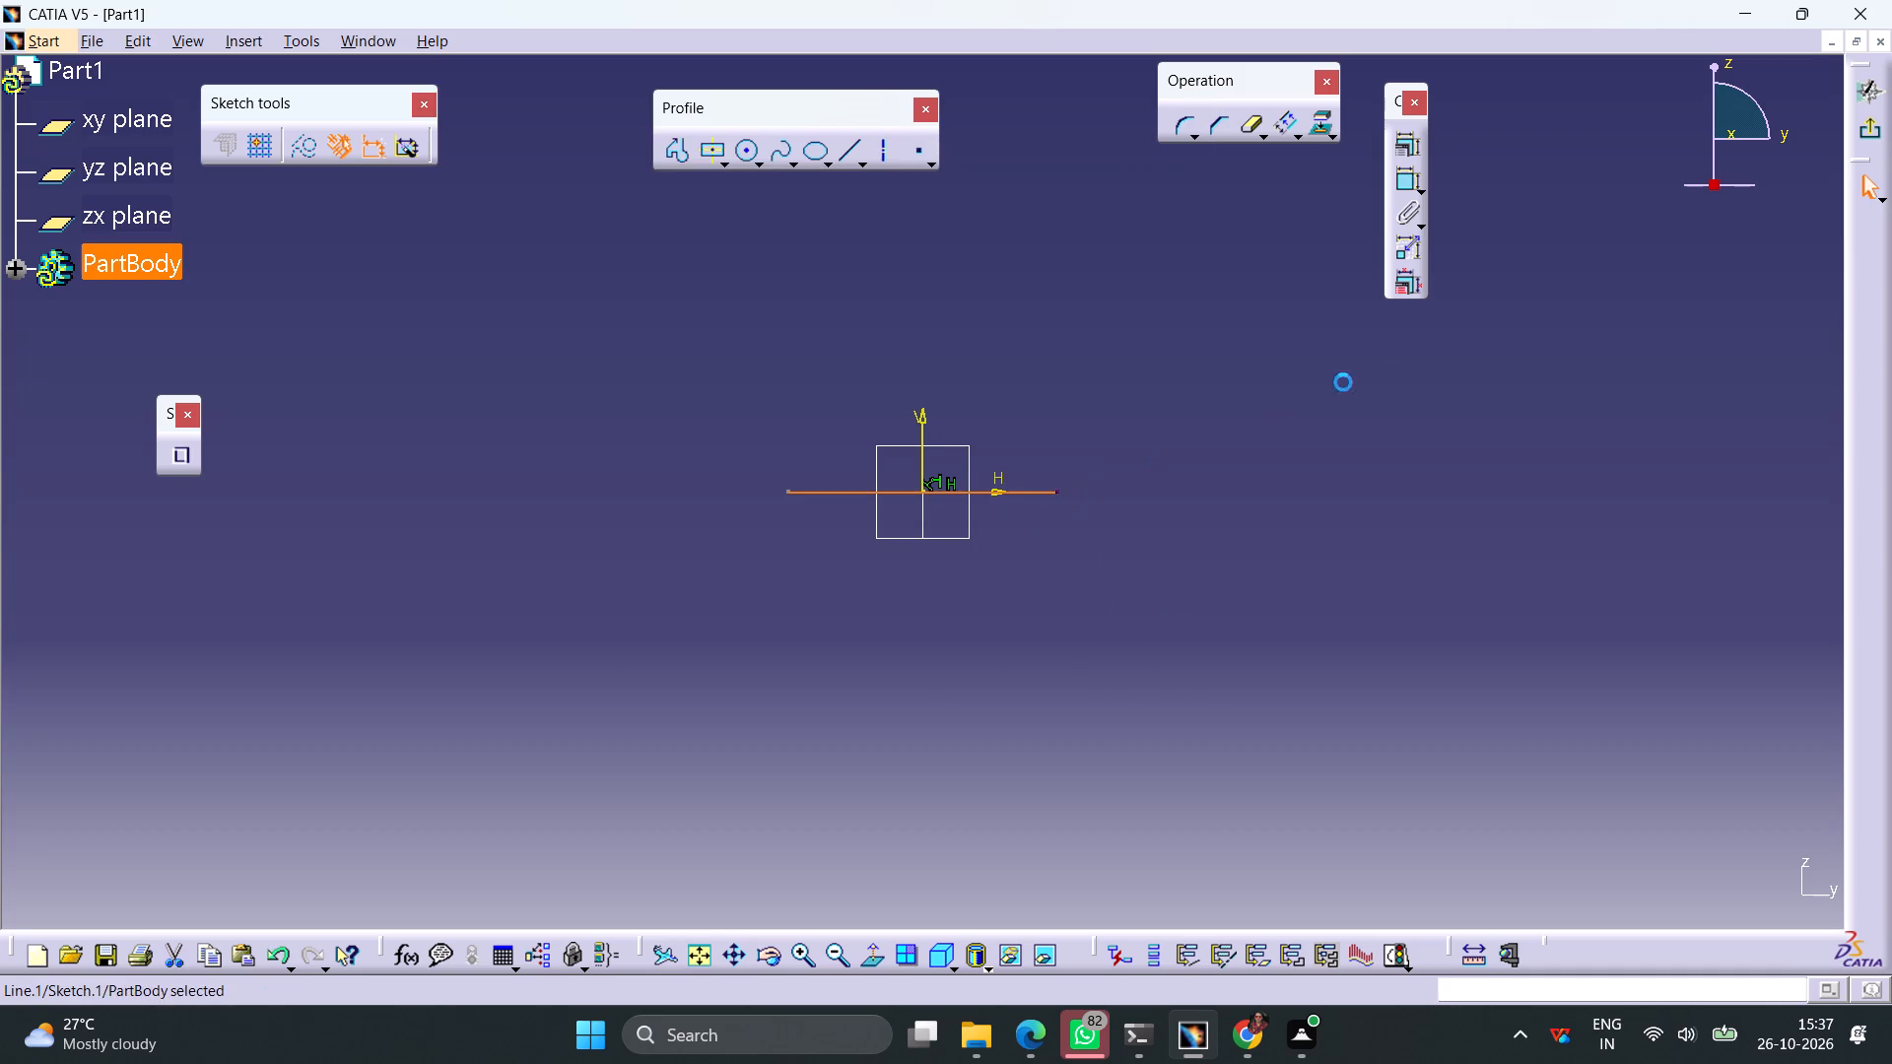
left_click(1407, 178)
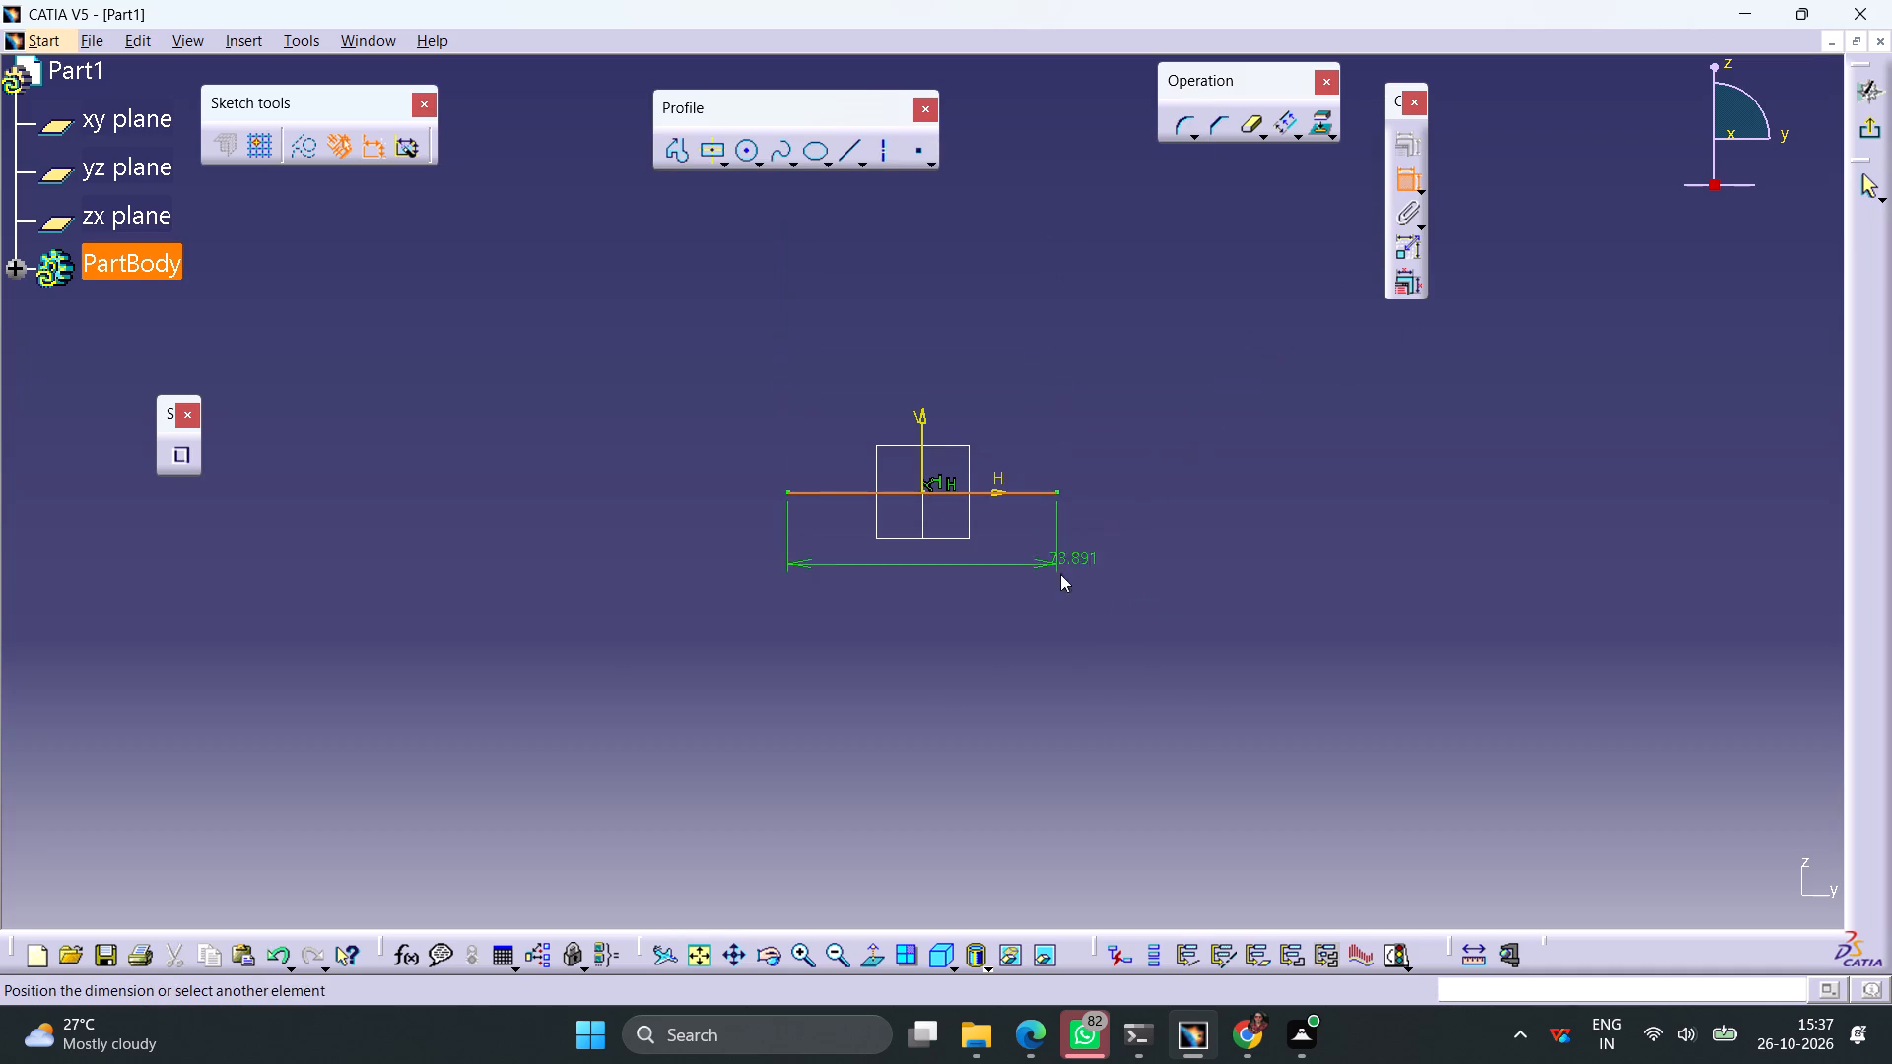
left_click(1013, 574)
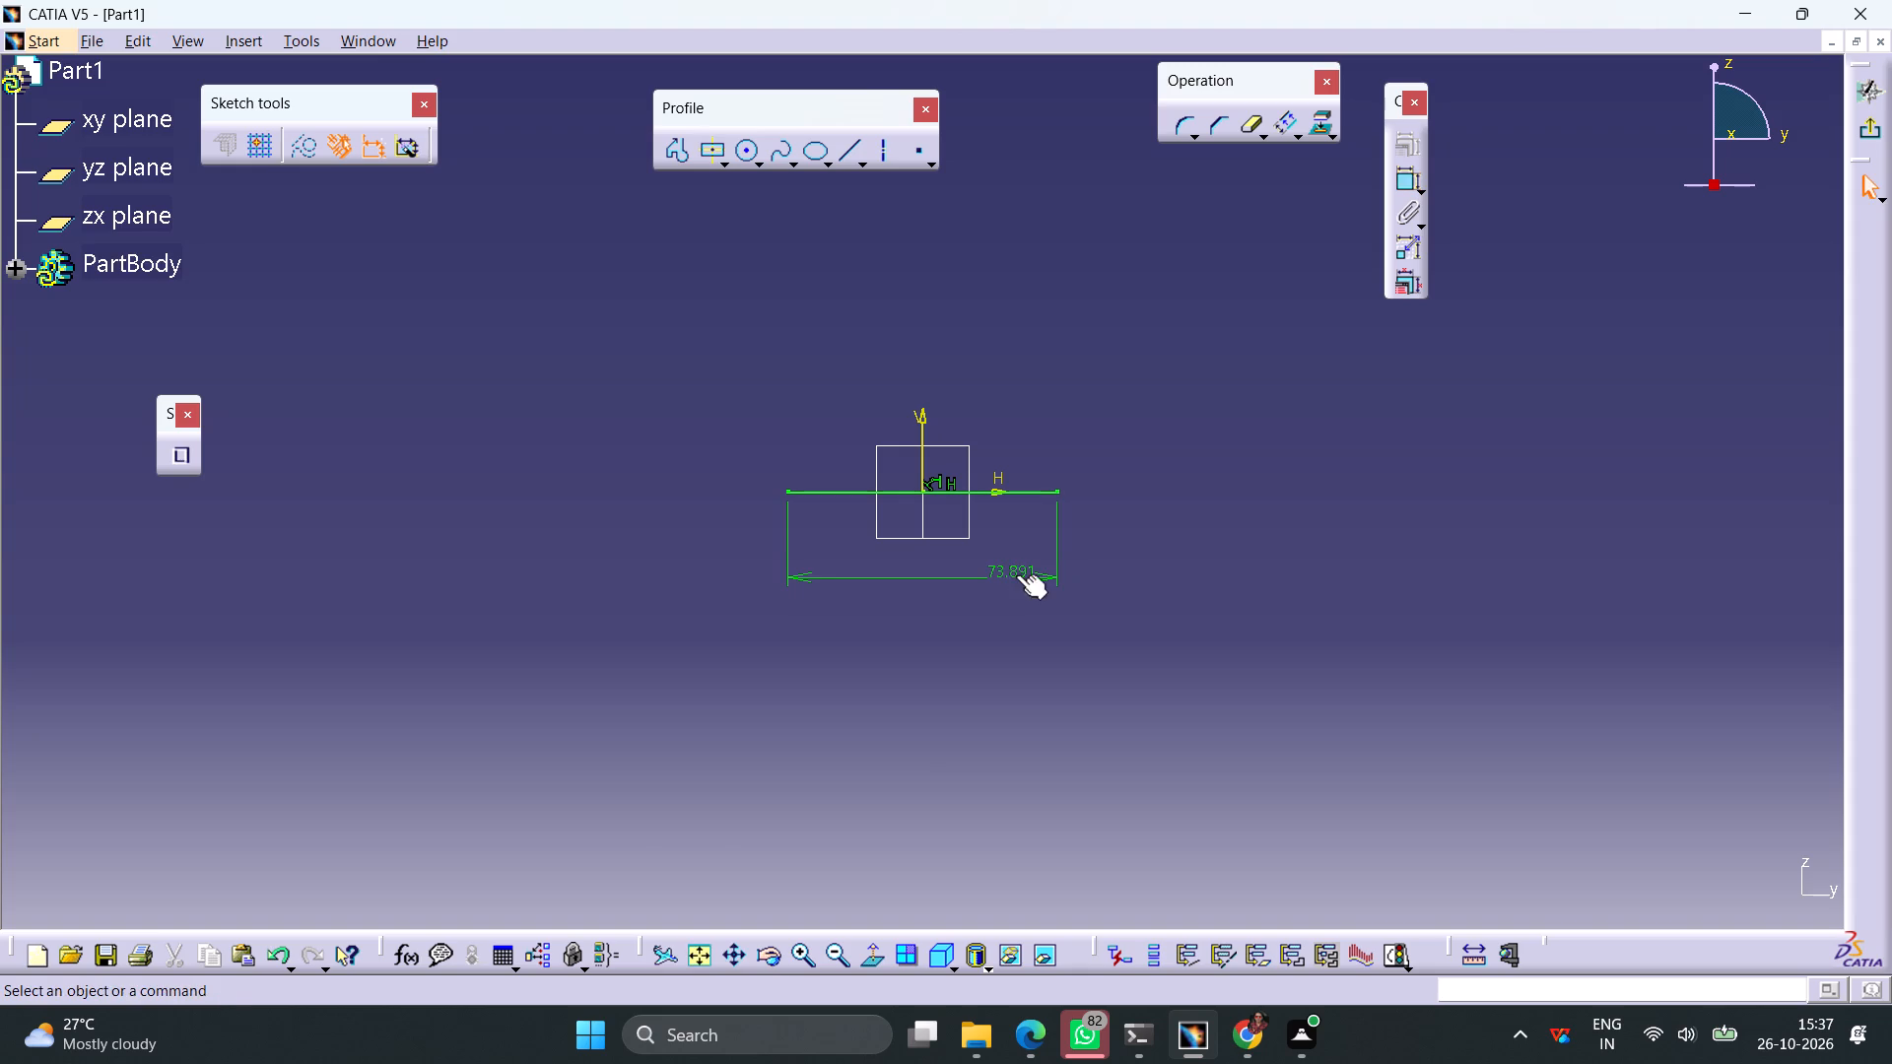
double_click(1016, 574)
type("28")
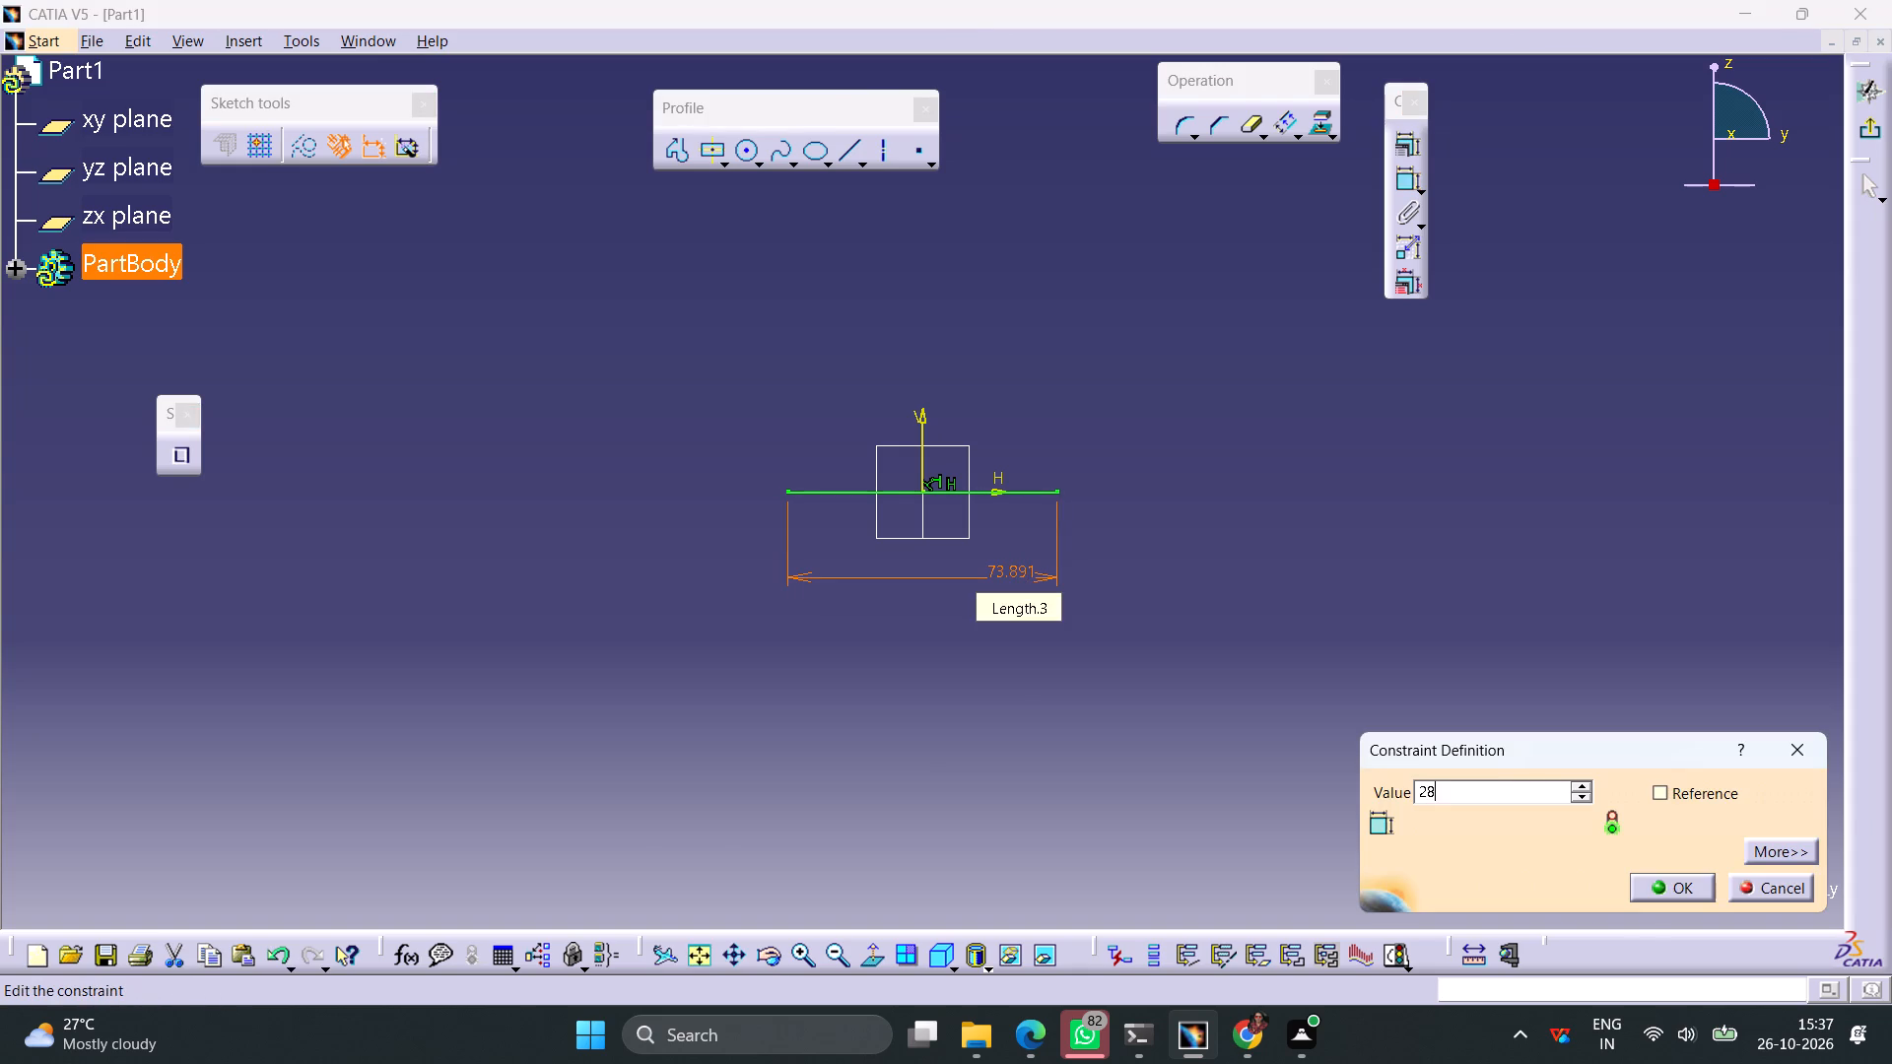
key("Return")
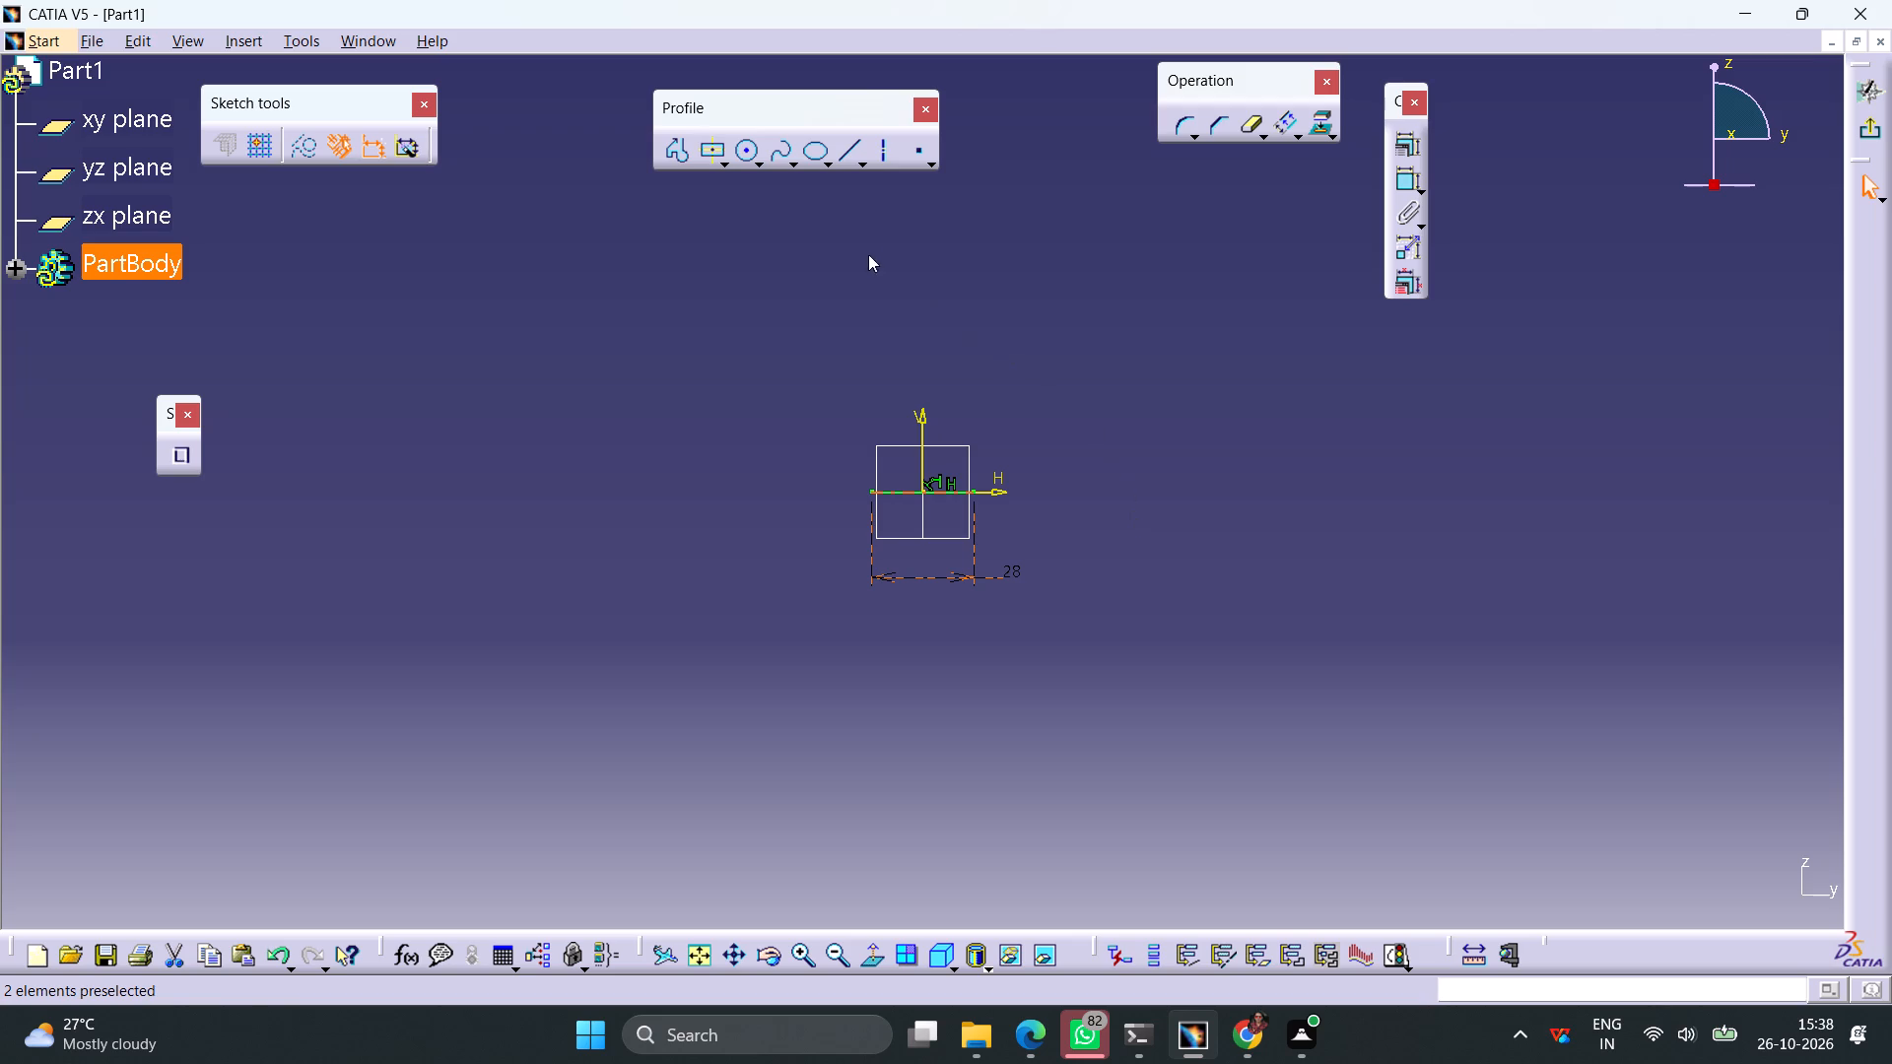
Draw a vertical line upward from the right end of the base line and constrain its length to 20 mm.
left_click(841, 156)
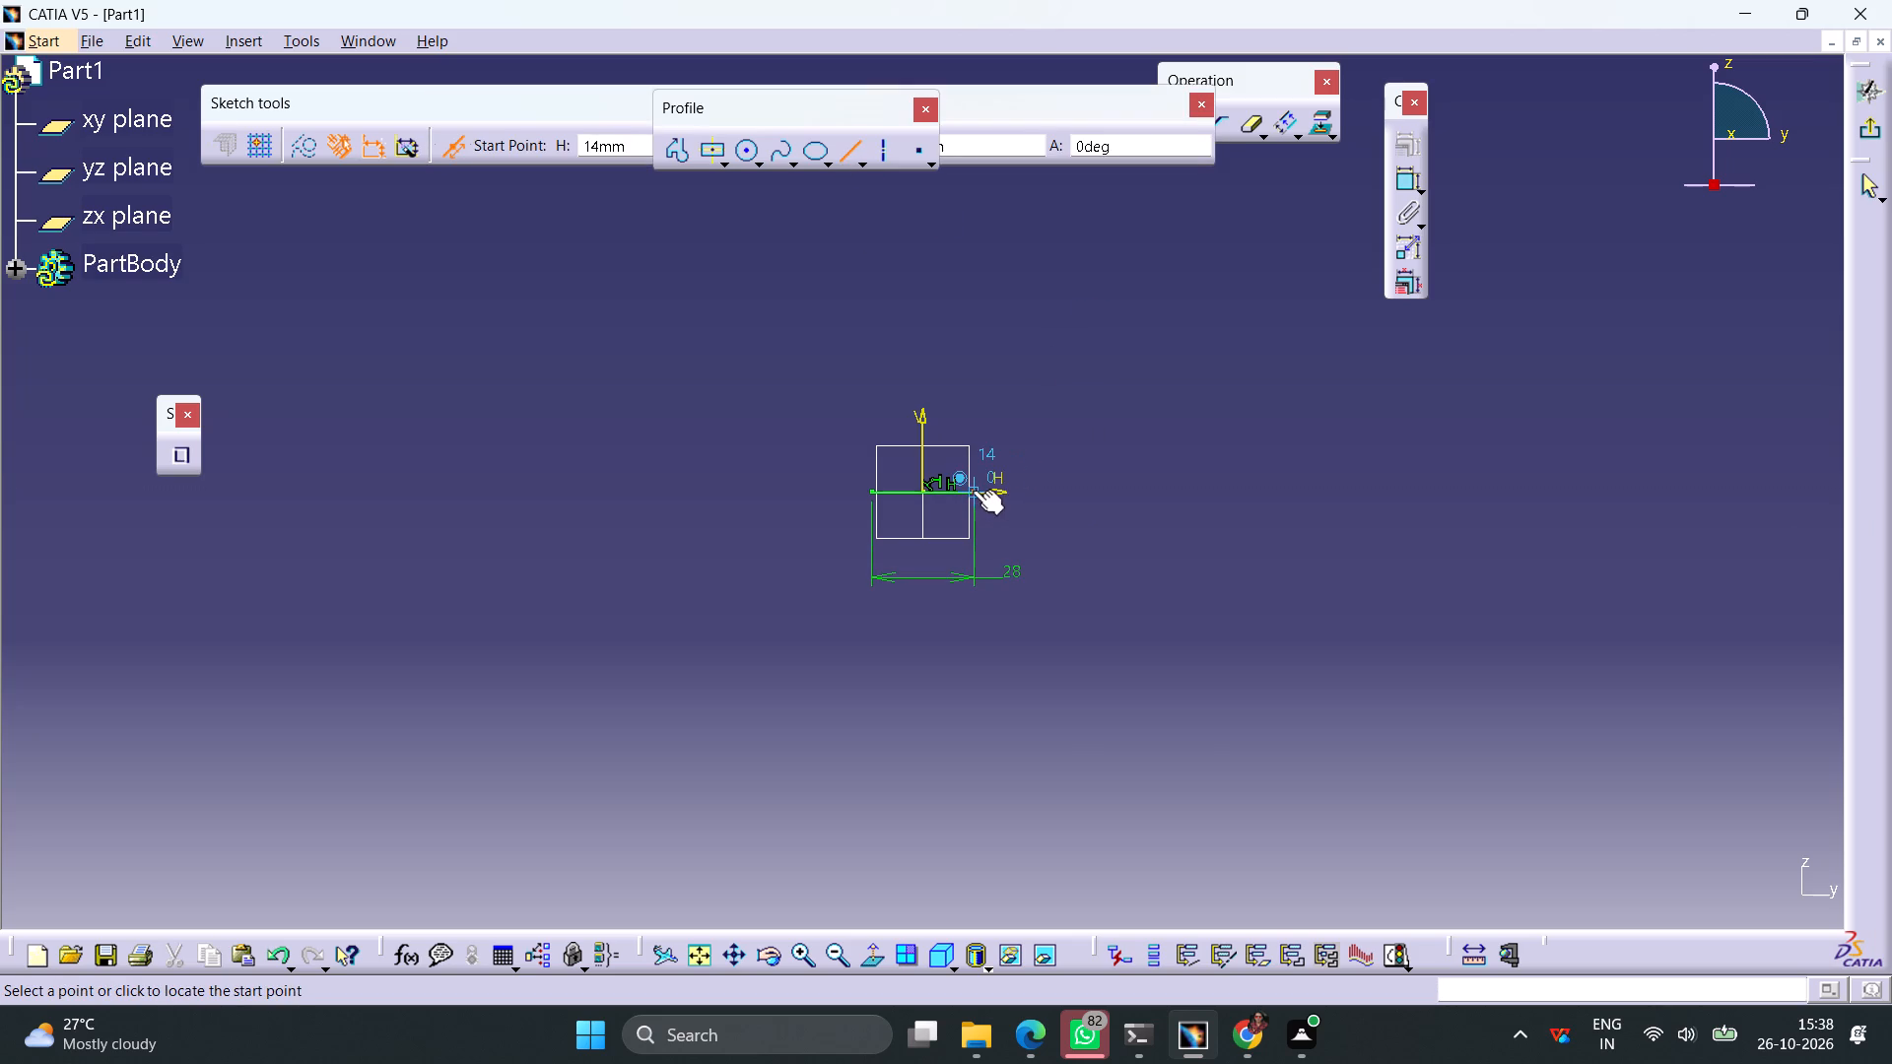
left_click(973, 490)
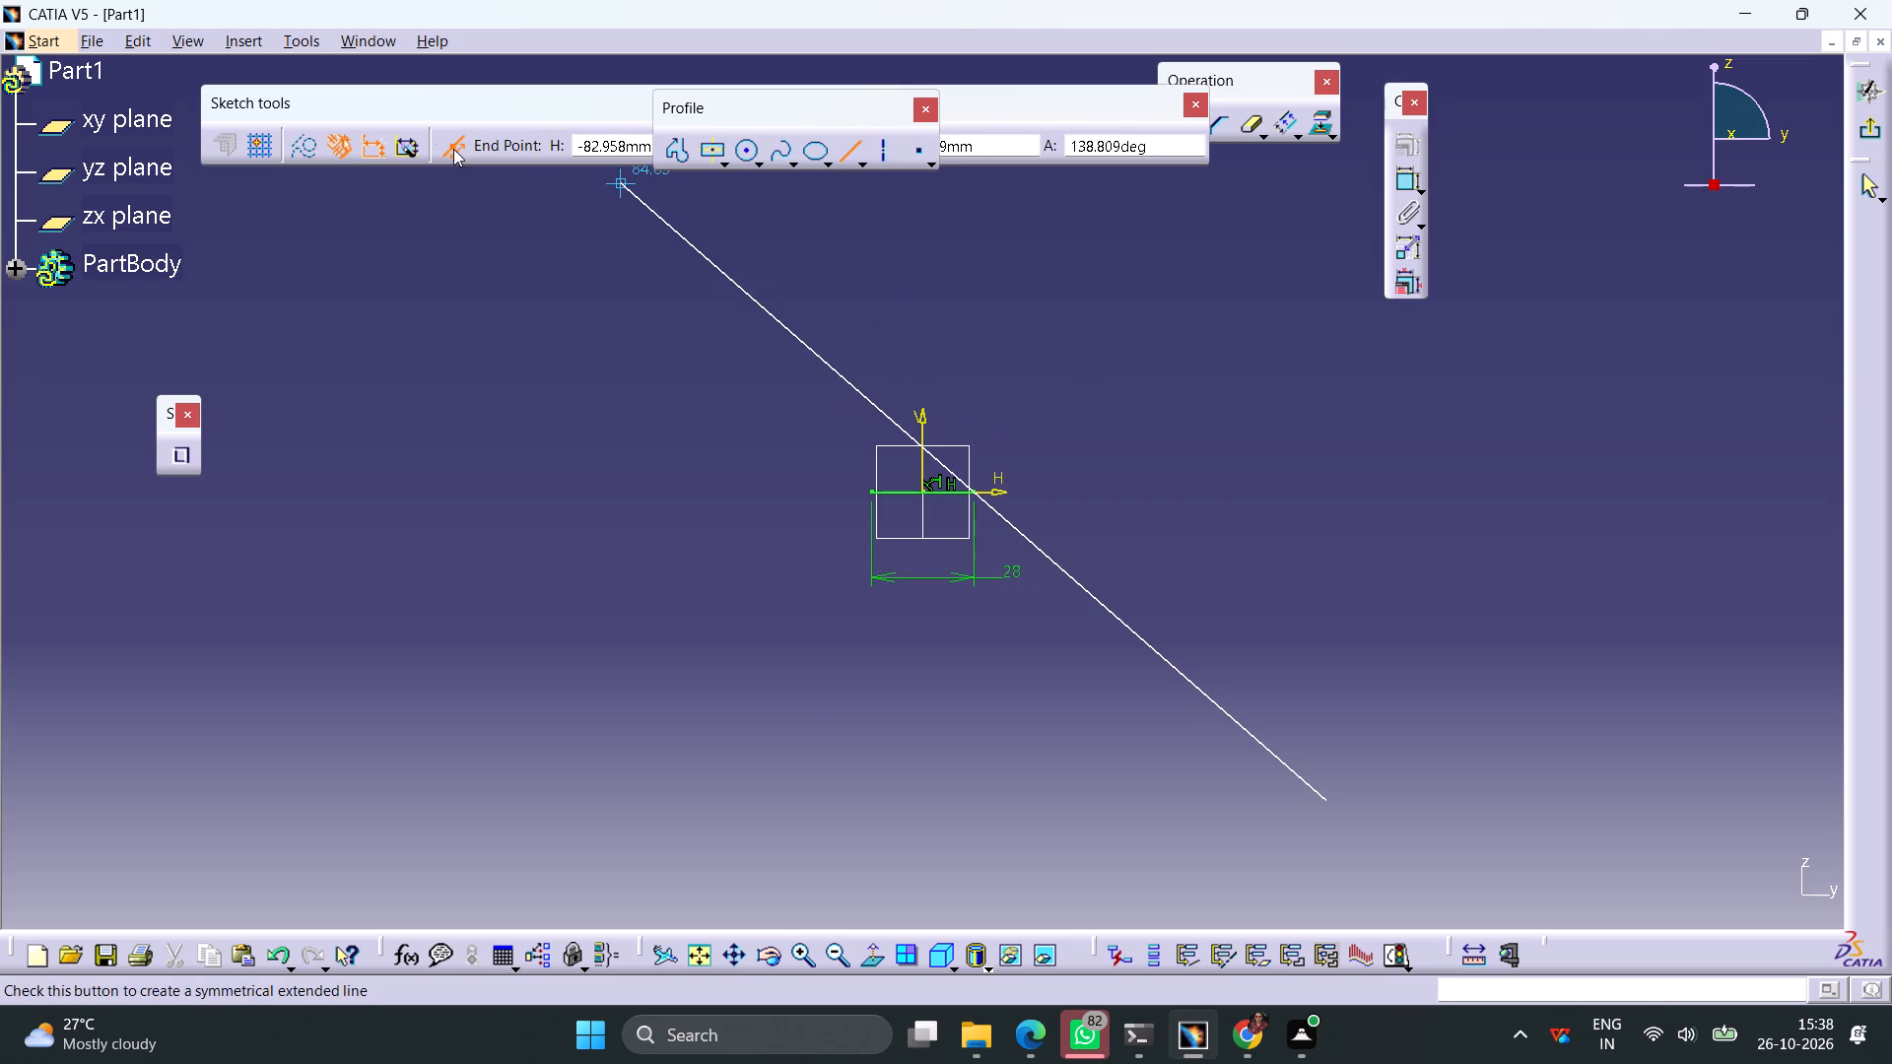
left_click(453, 149)
left_click(970, 386)
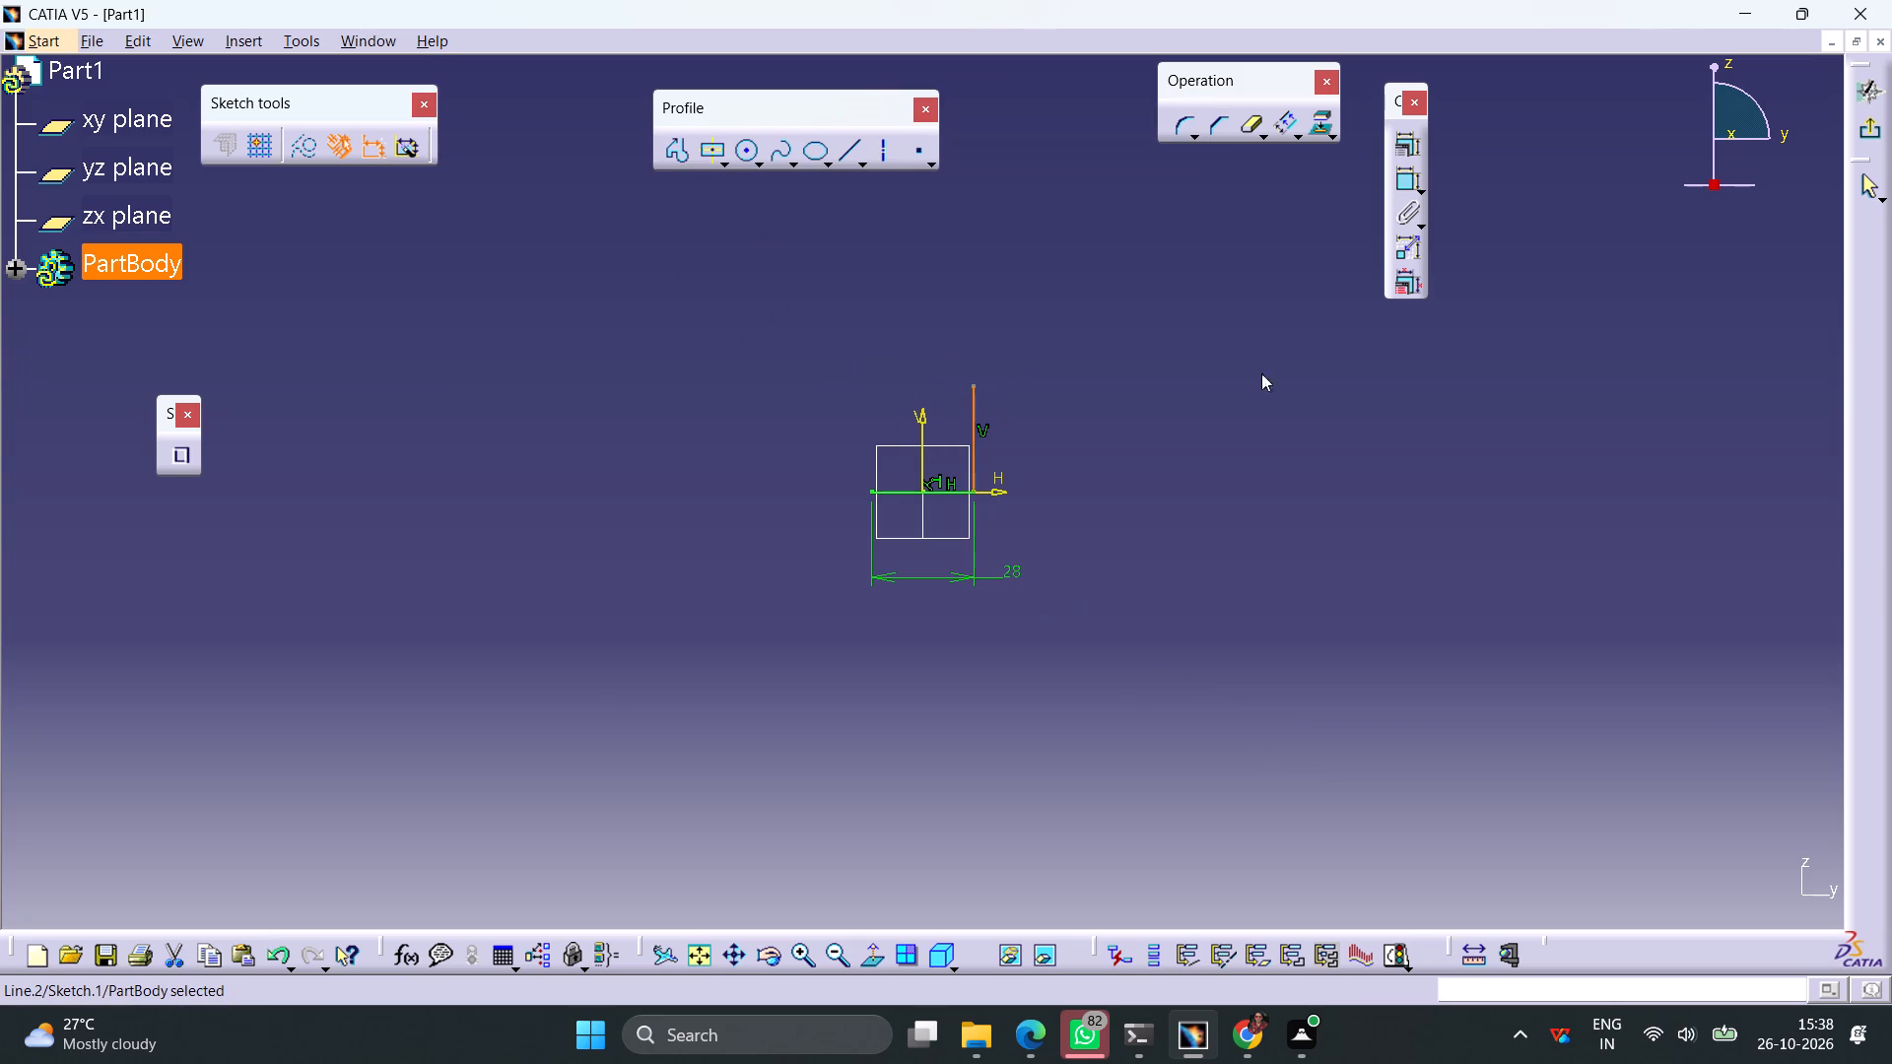
left_click(1397, 177)
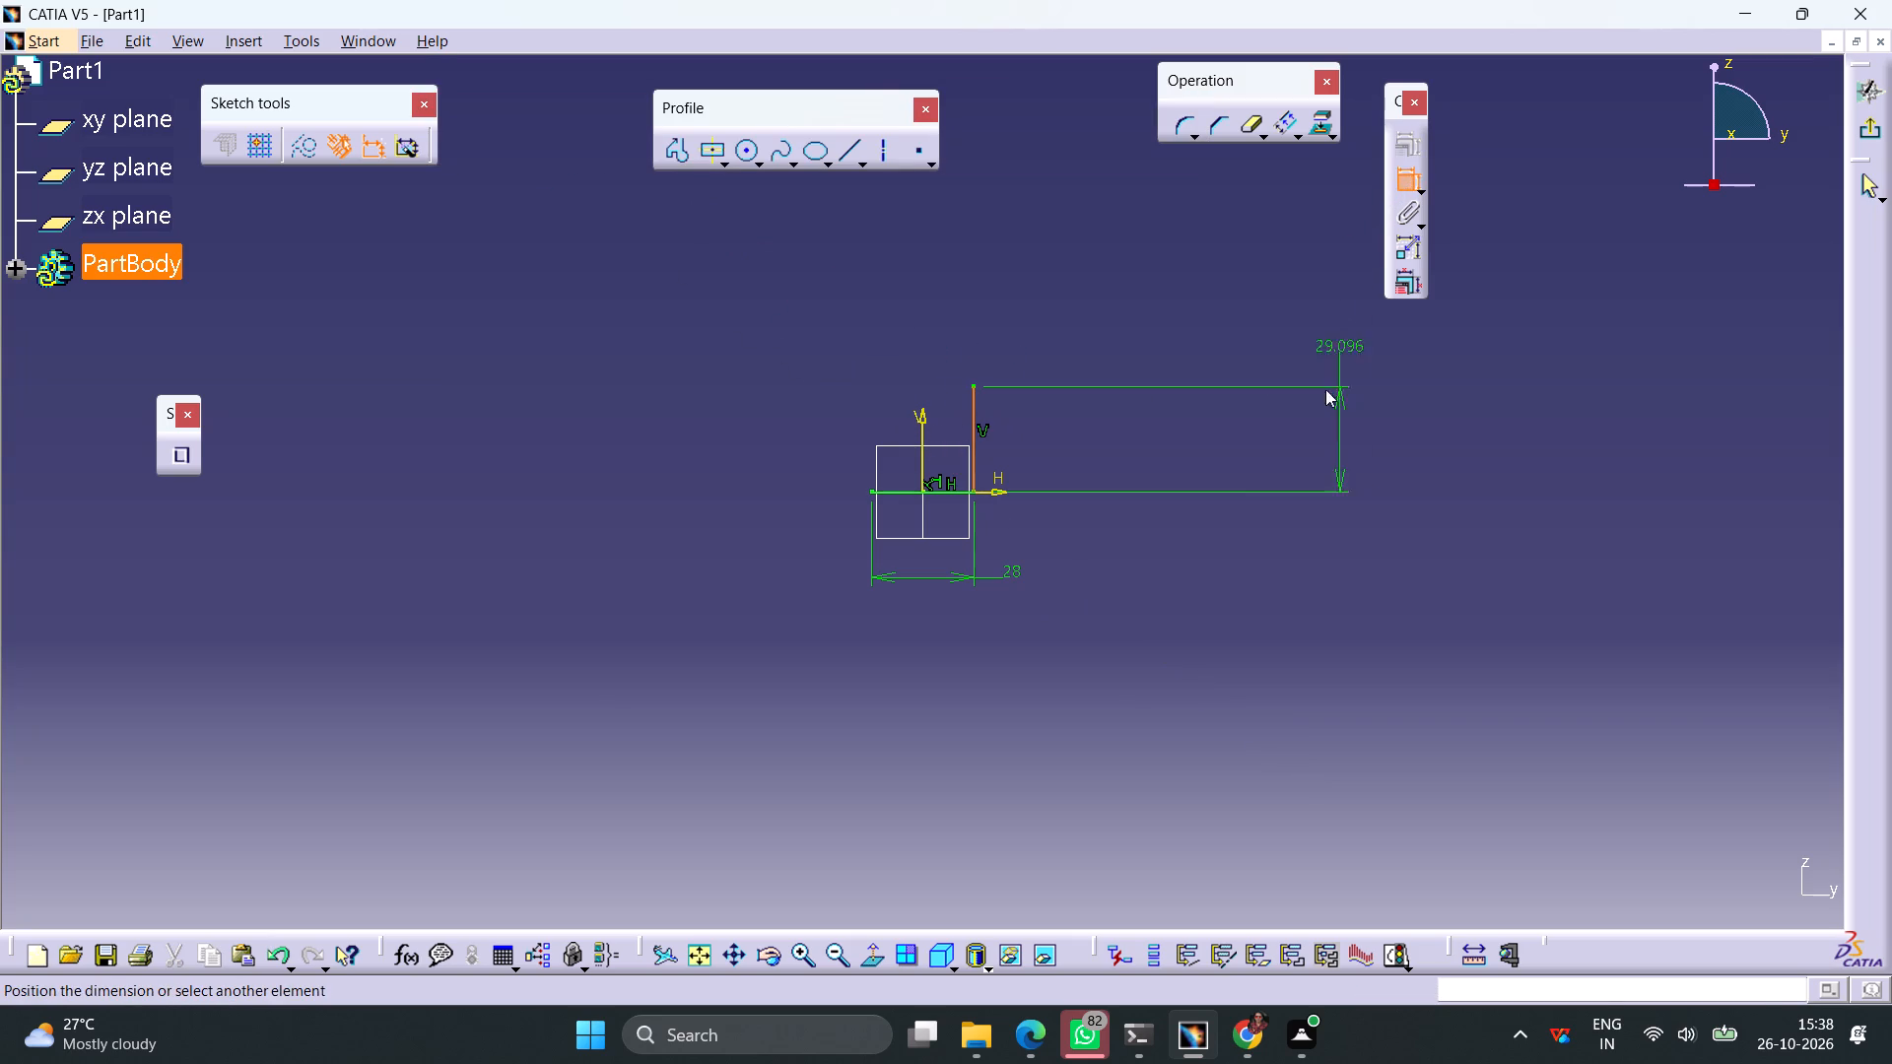
left_click(1225, 539)
double_click(1232, 535)
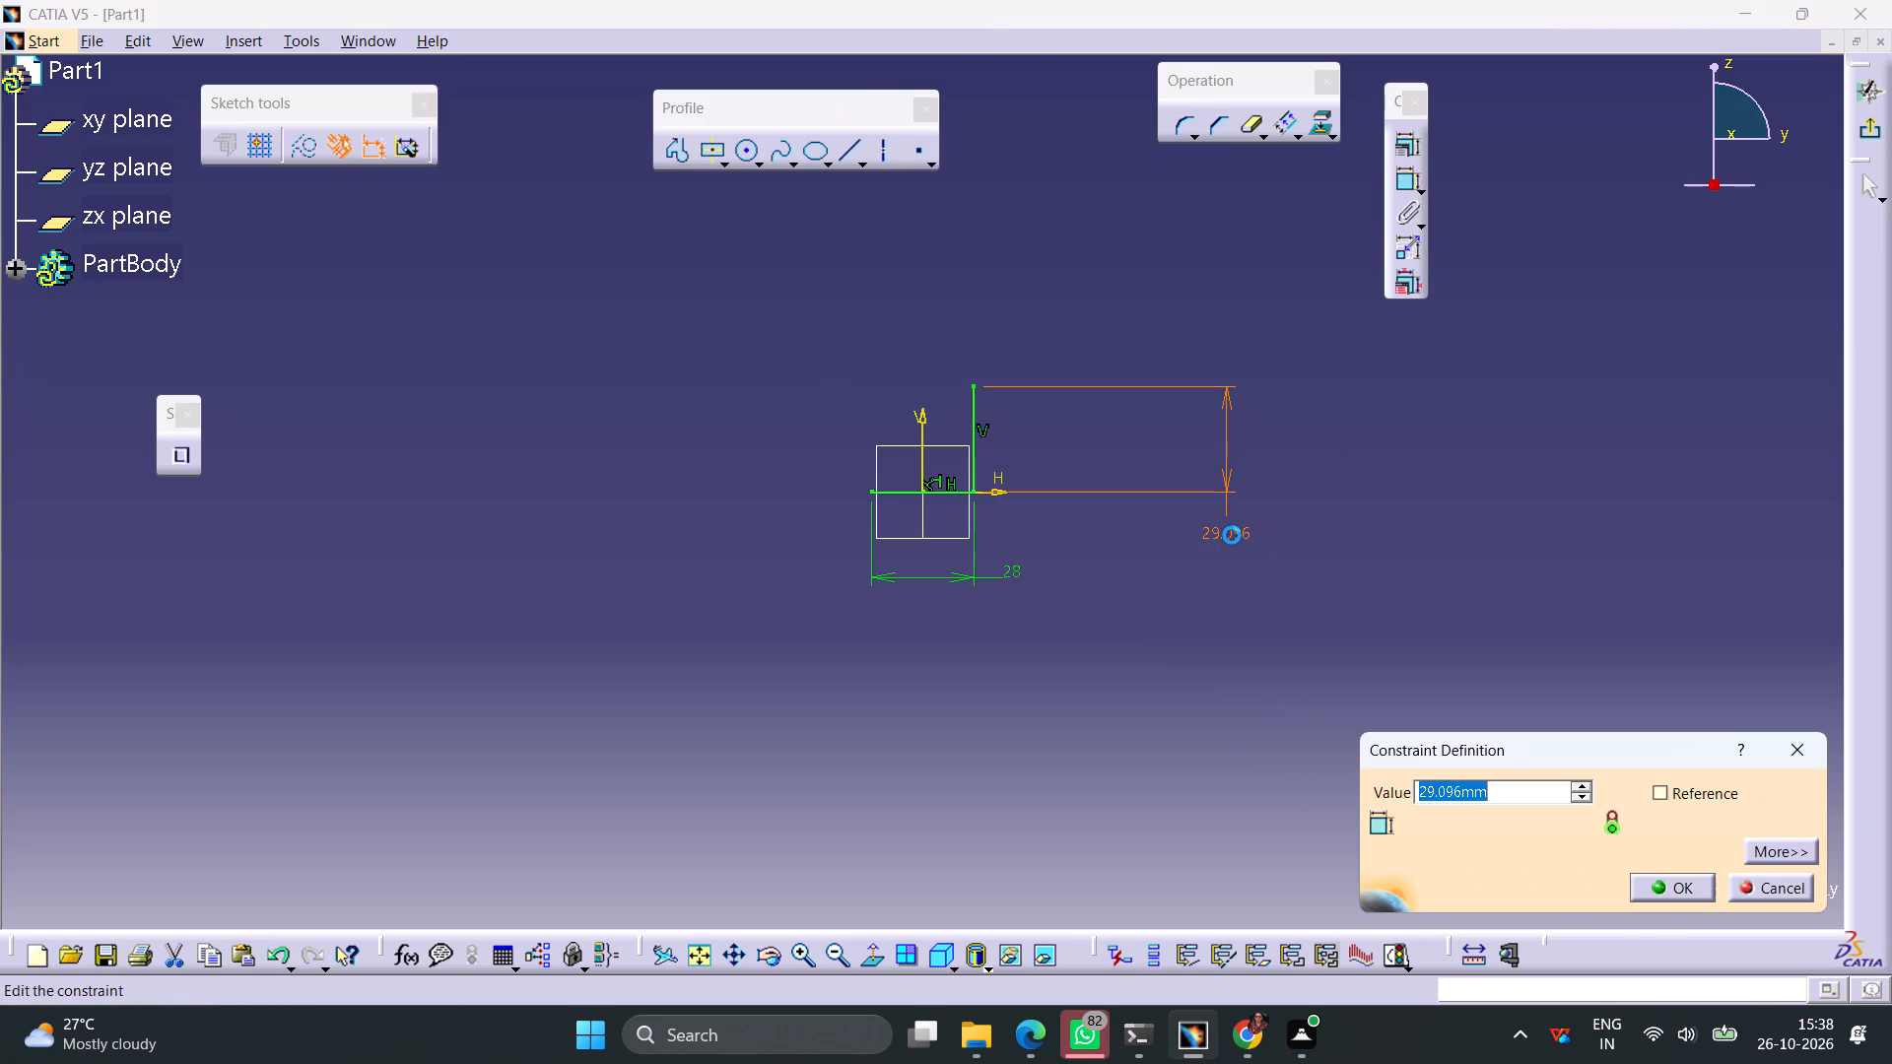
type("20")
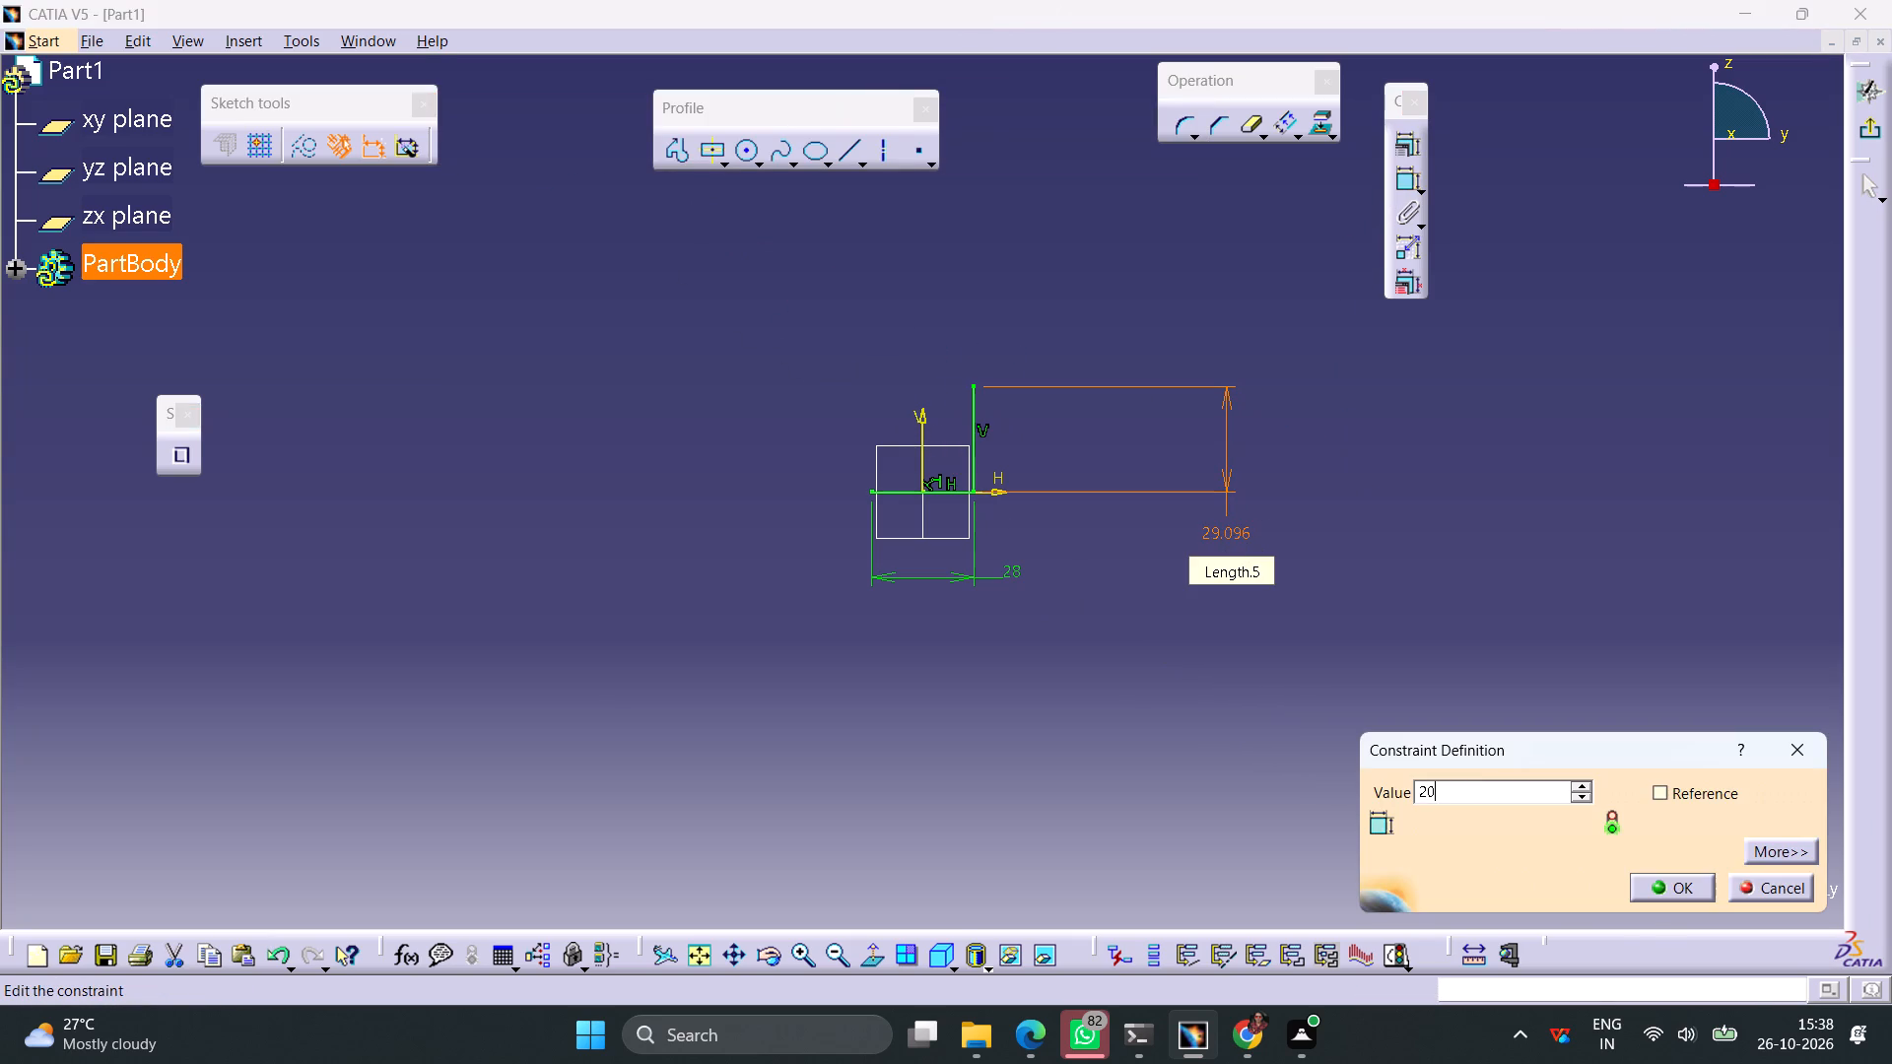
key("Return")
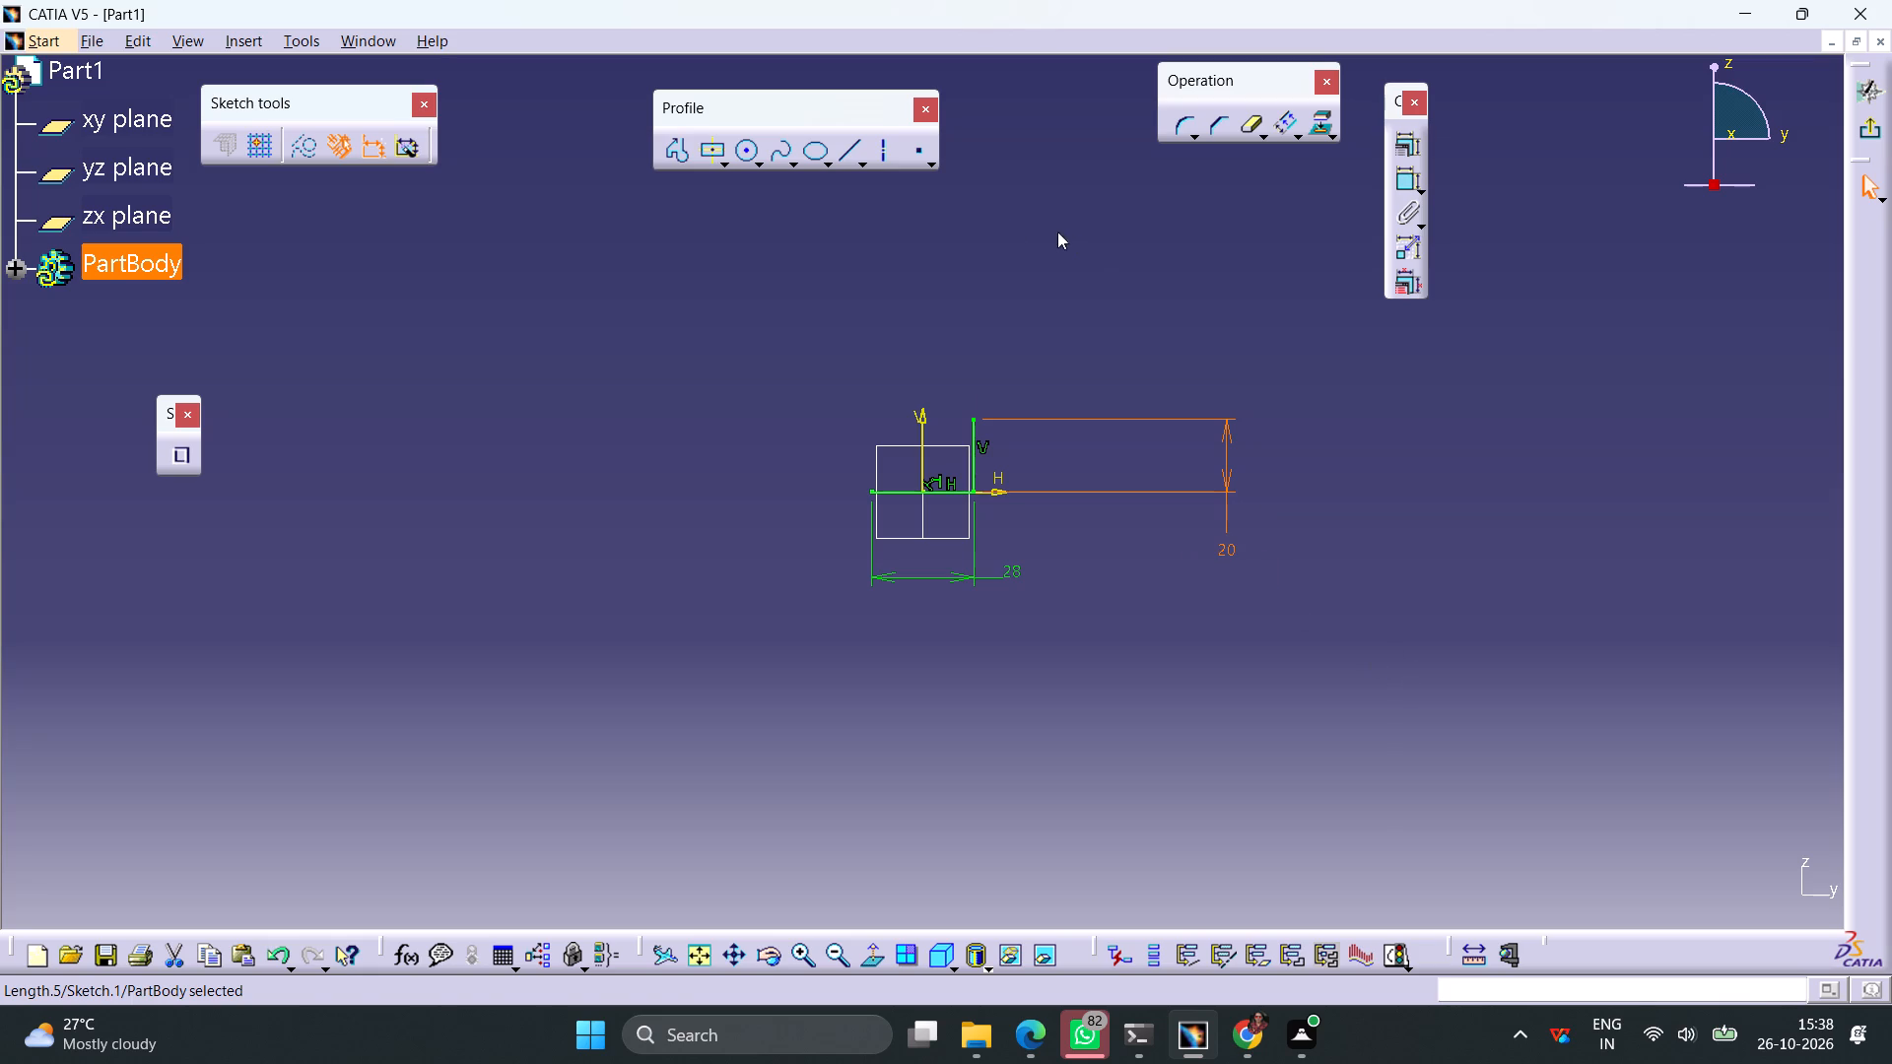
Draw a horizontal line outward to the right from the vertical line's upper end and constrain its length to 48 mm.
left_click(847, 151)
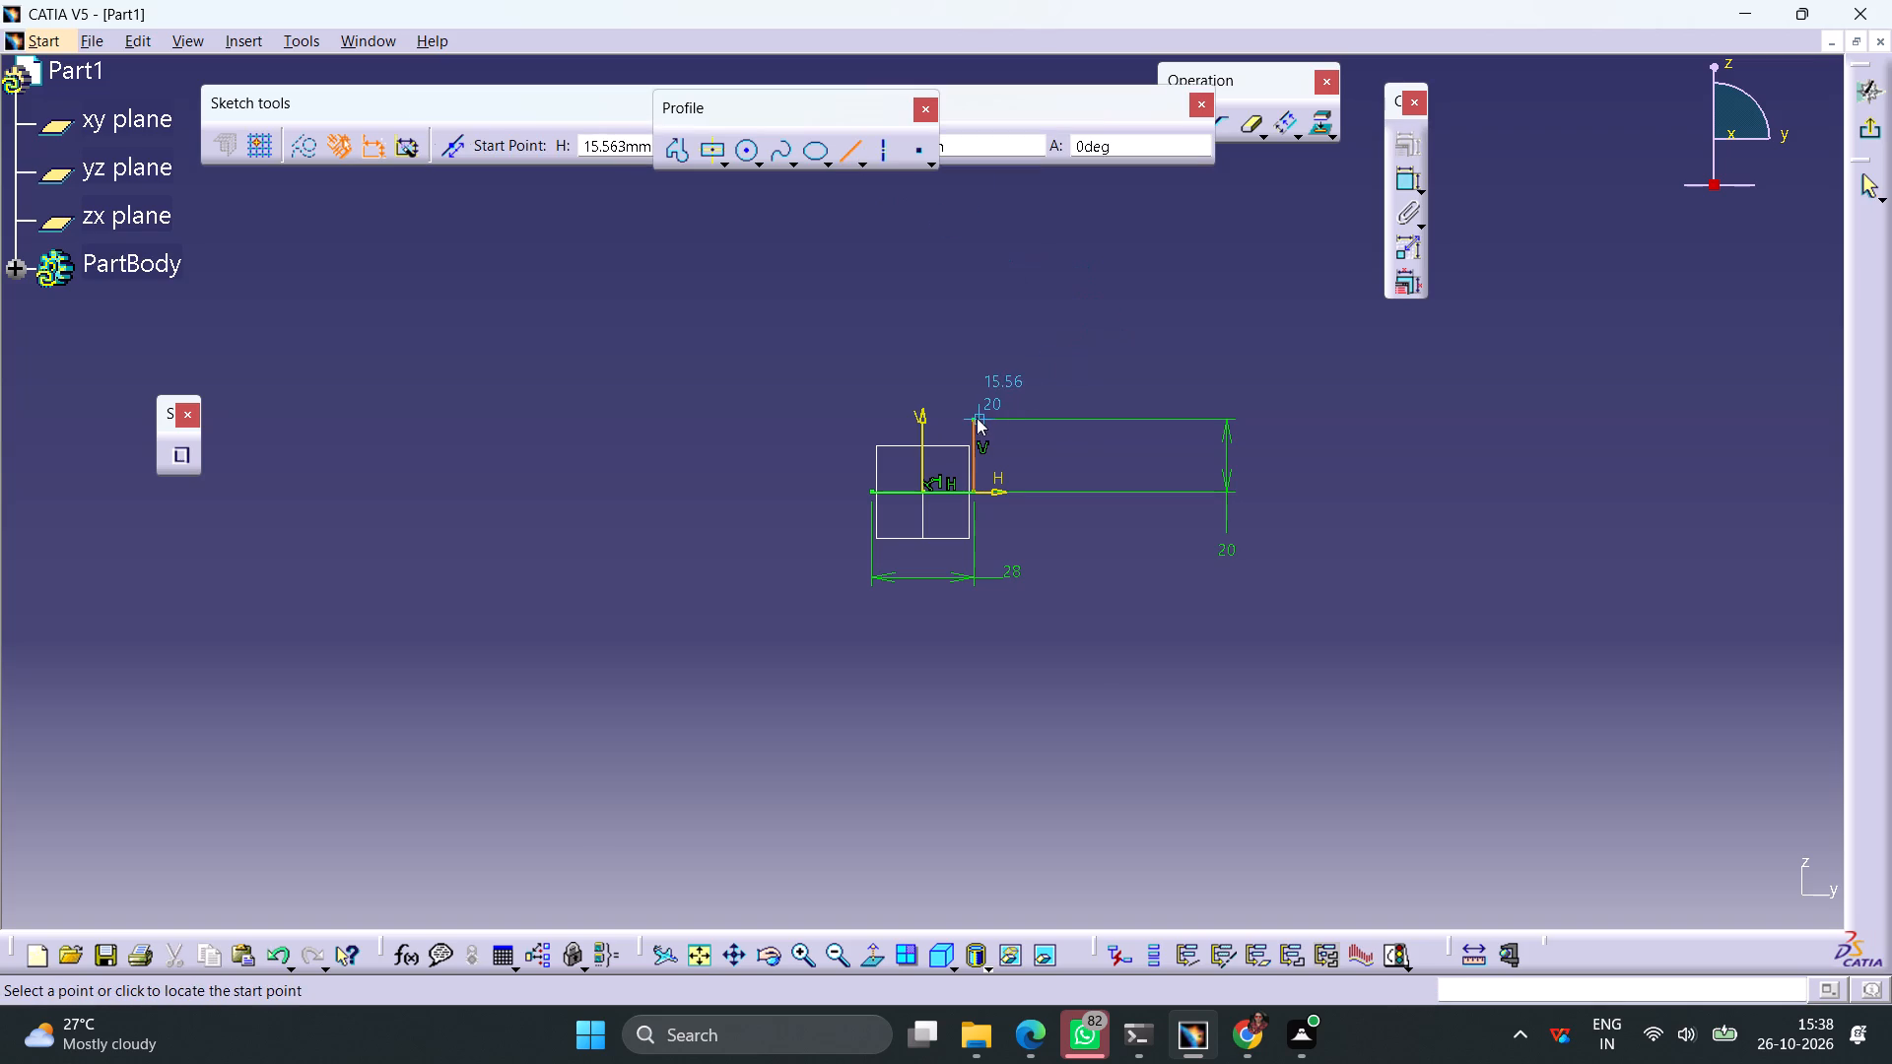
left_click(971, 418)
left_click(1206, 423)
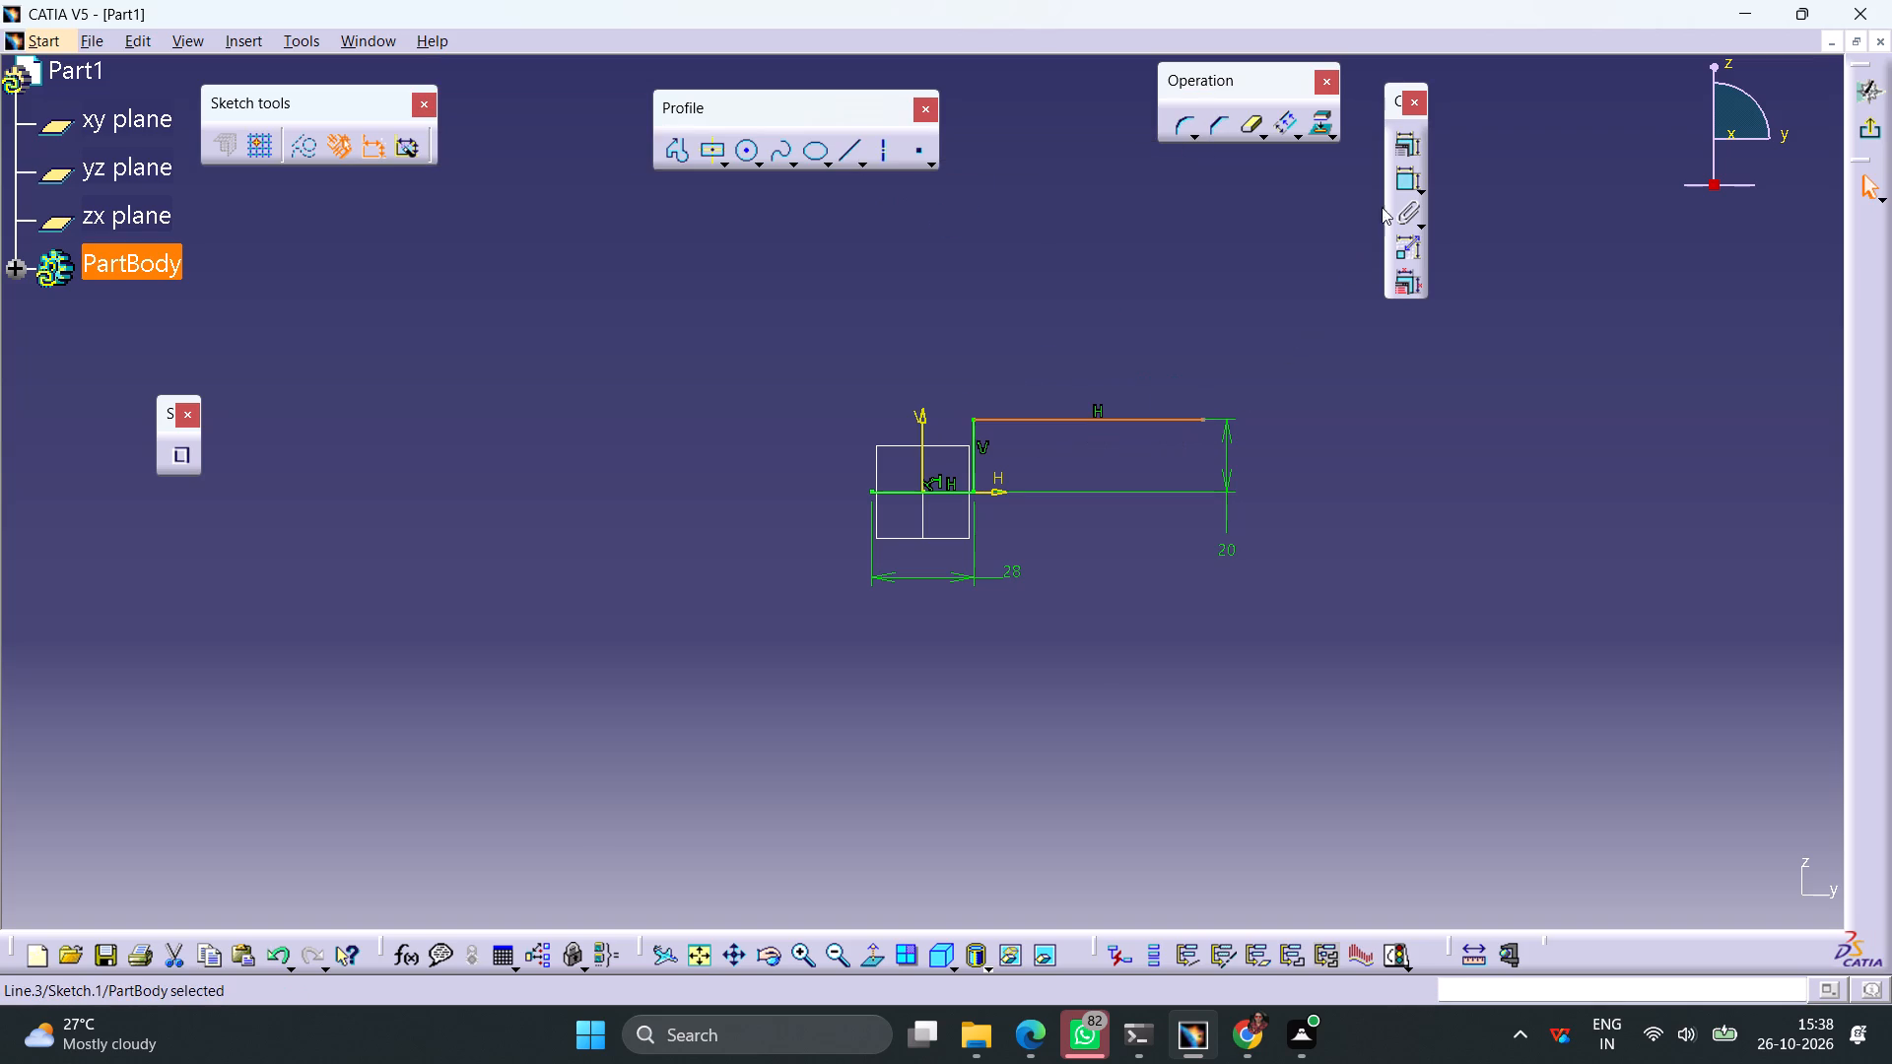
left_click(1404, 177)
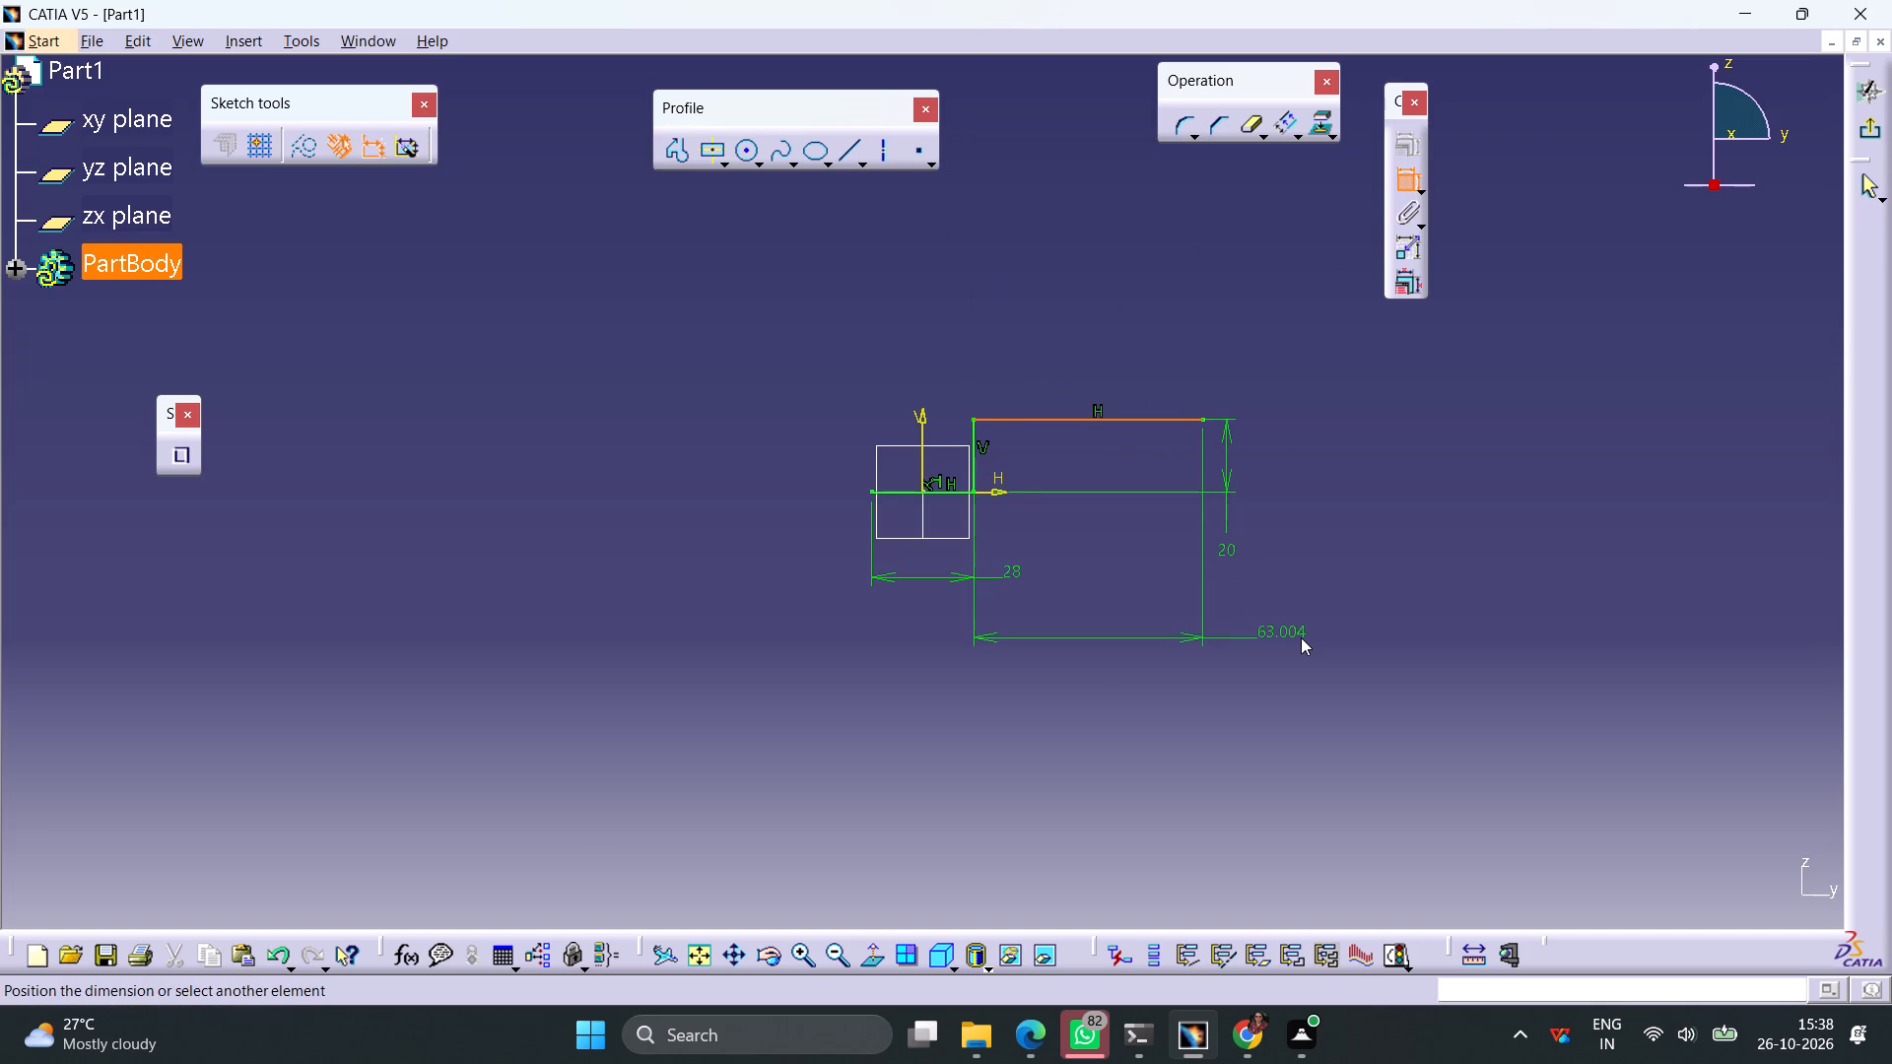
left_click(1301, 637)
double_click(1303, 635)
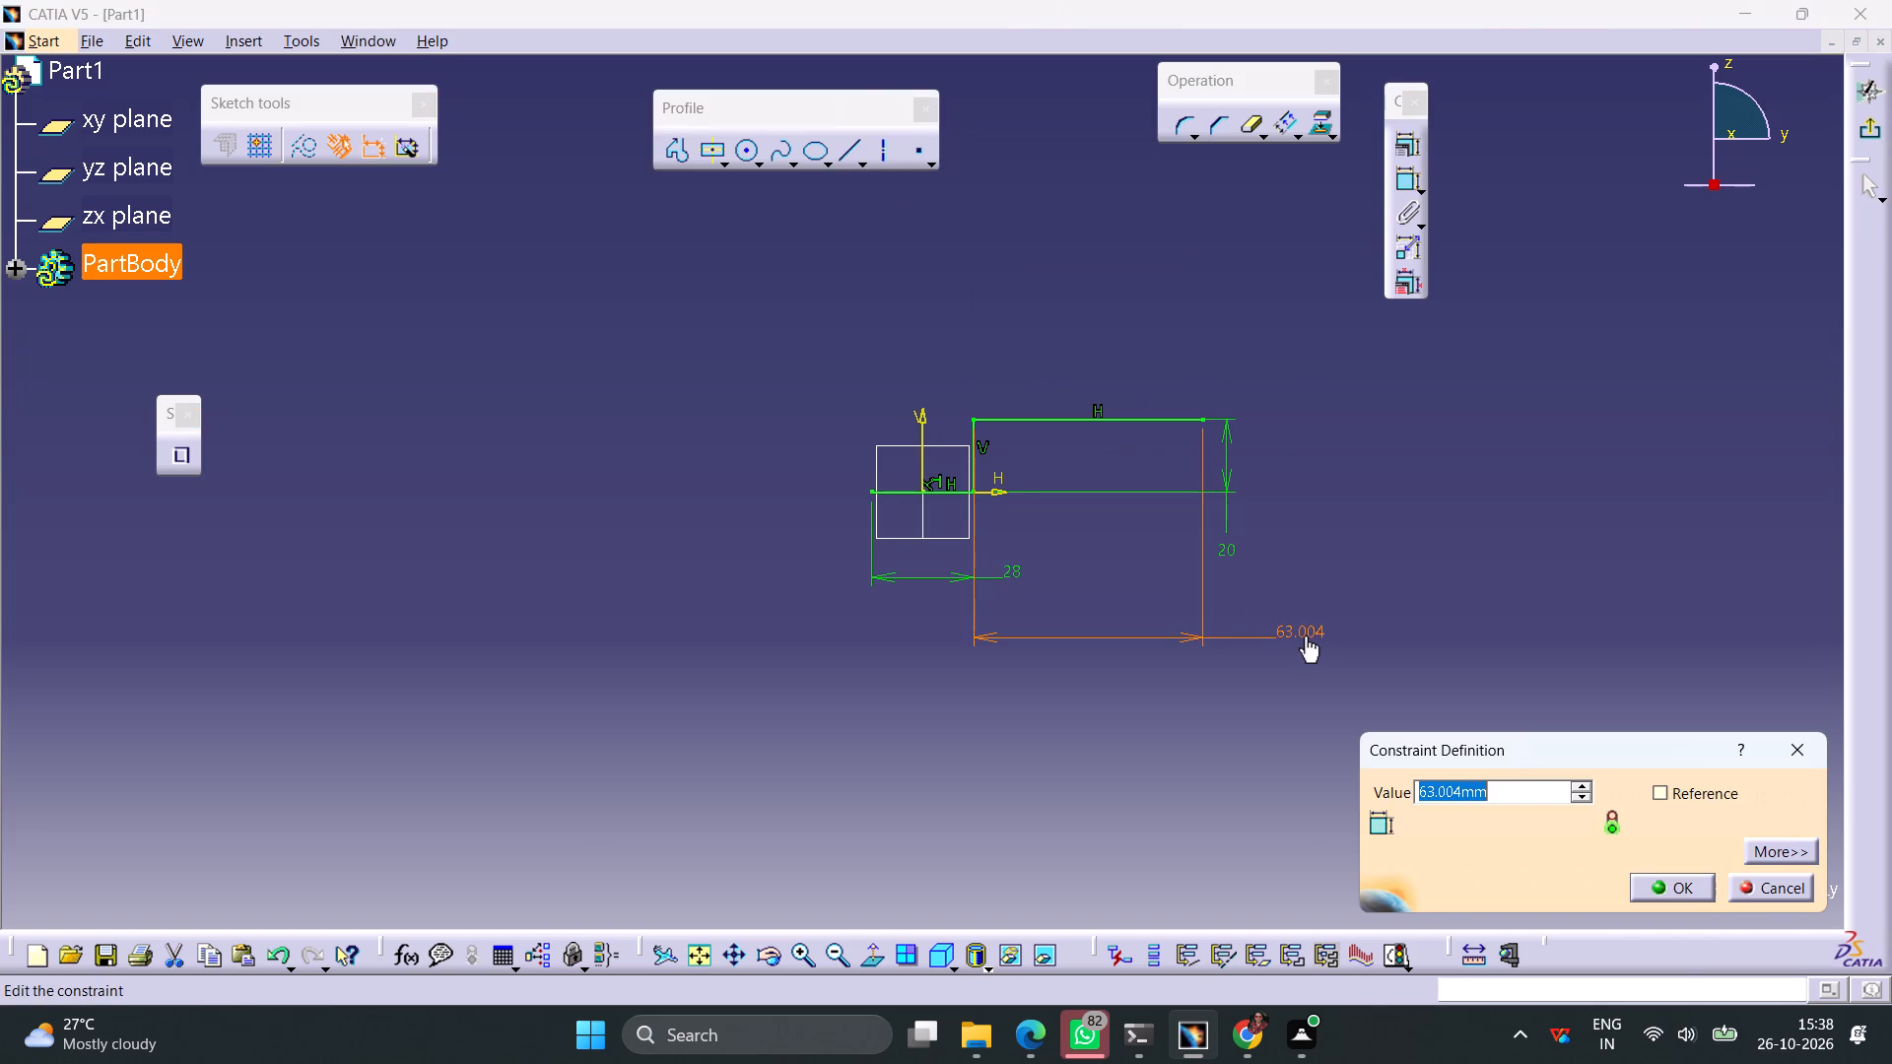
type("48")
key("Return")
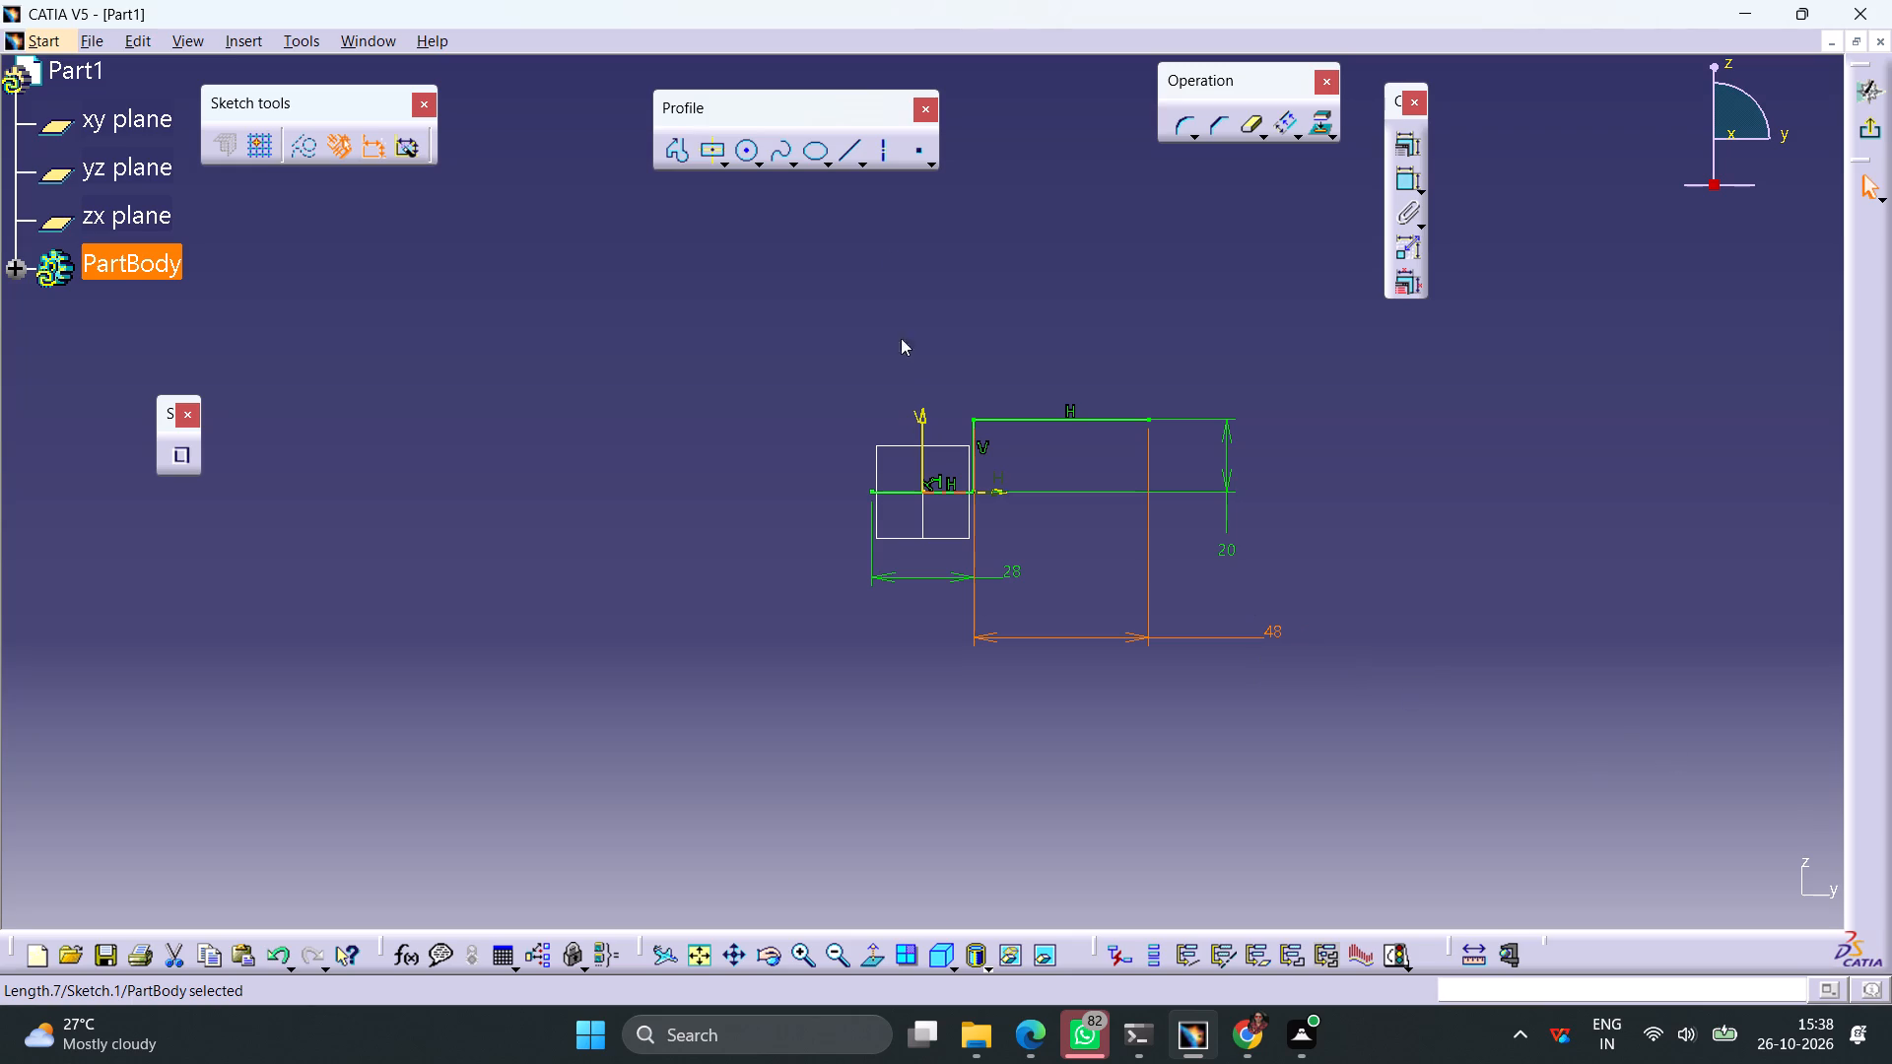
Draw a vertical line upward from the outer end of the 48 mm line and constrain its length to 20 mm.
left_click(841, 149)
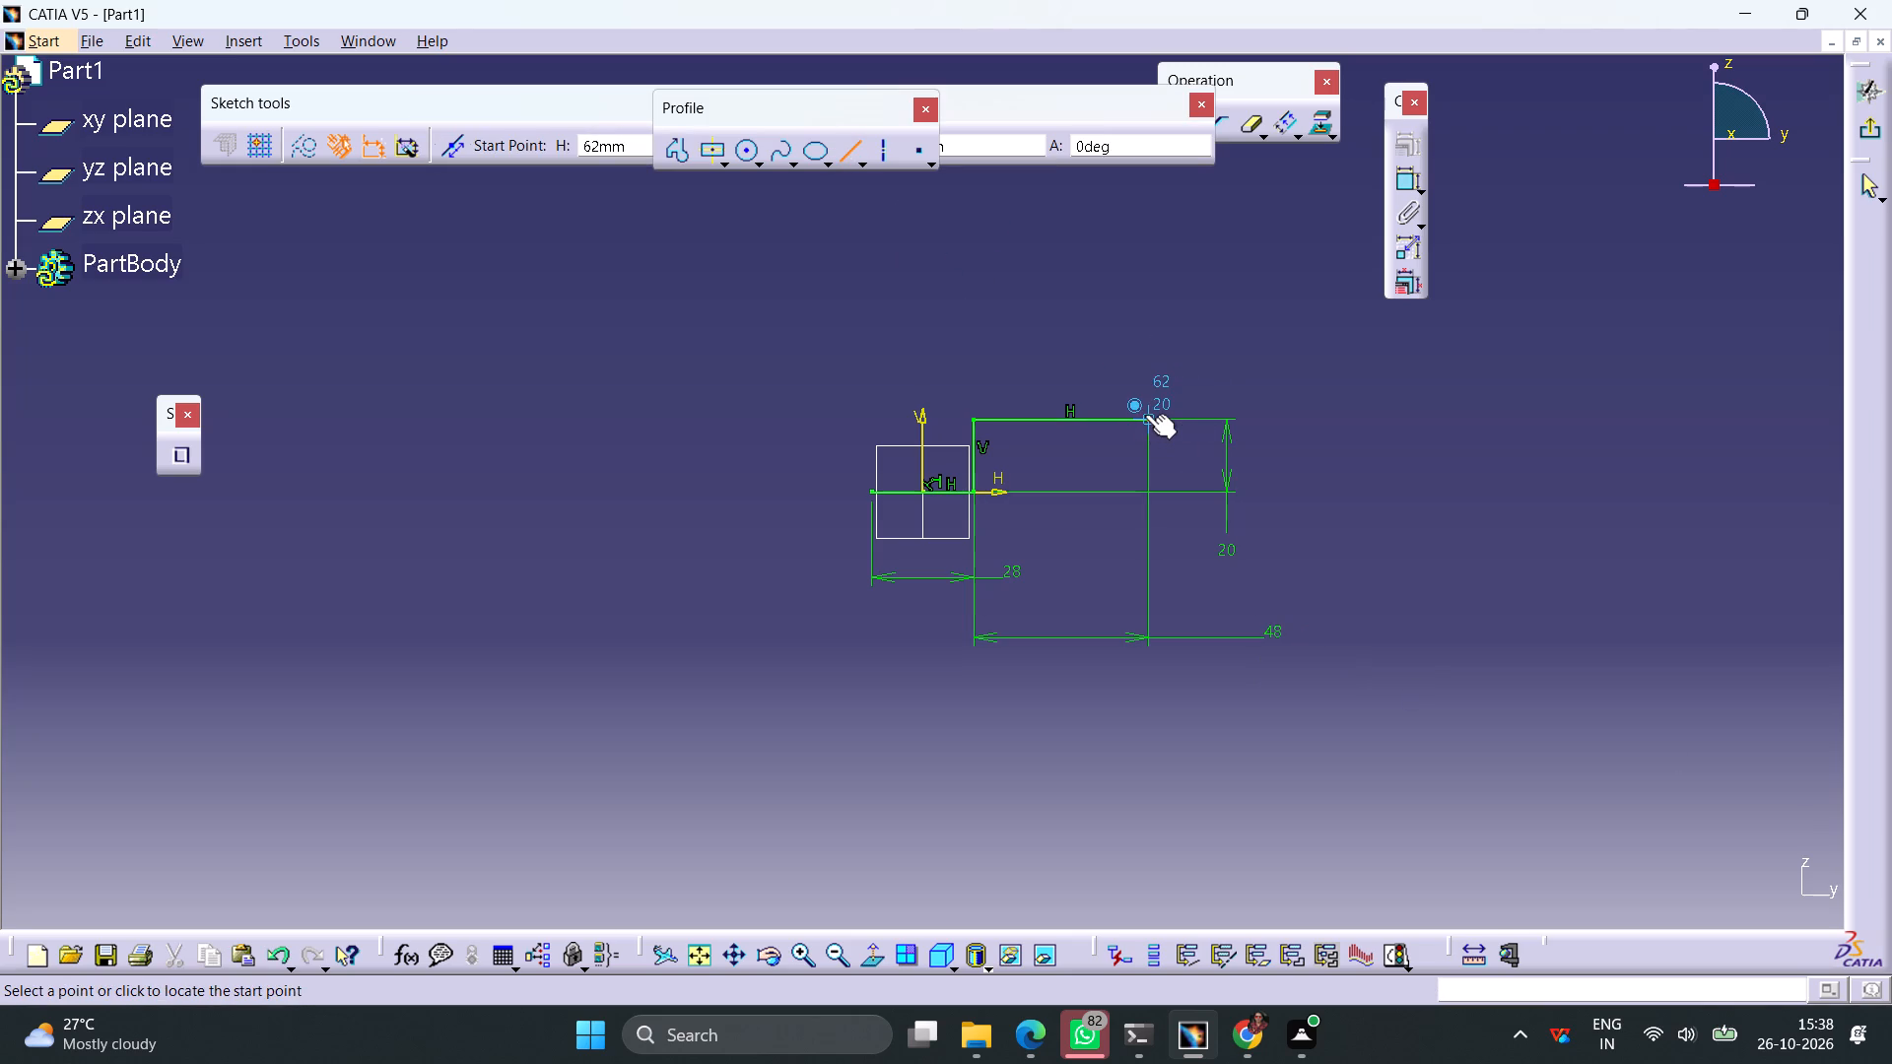
left_click(1145, 414)
left_click(1149, 355)
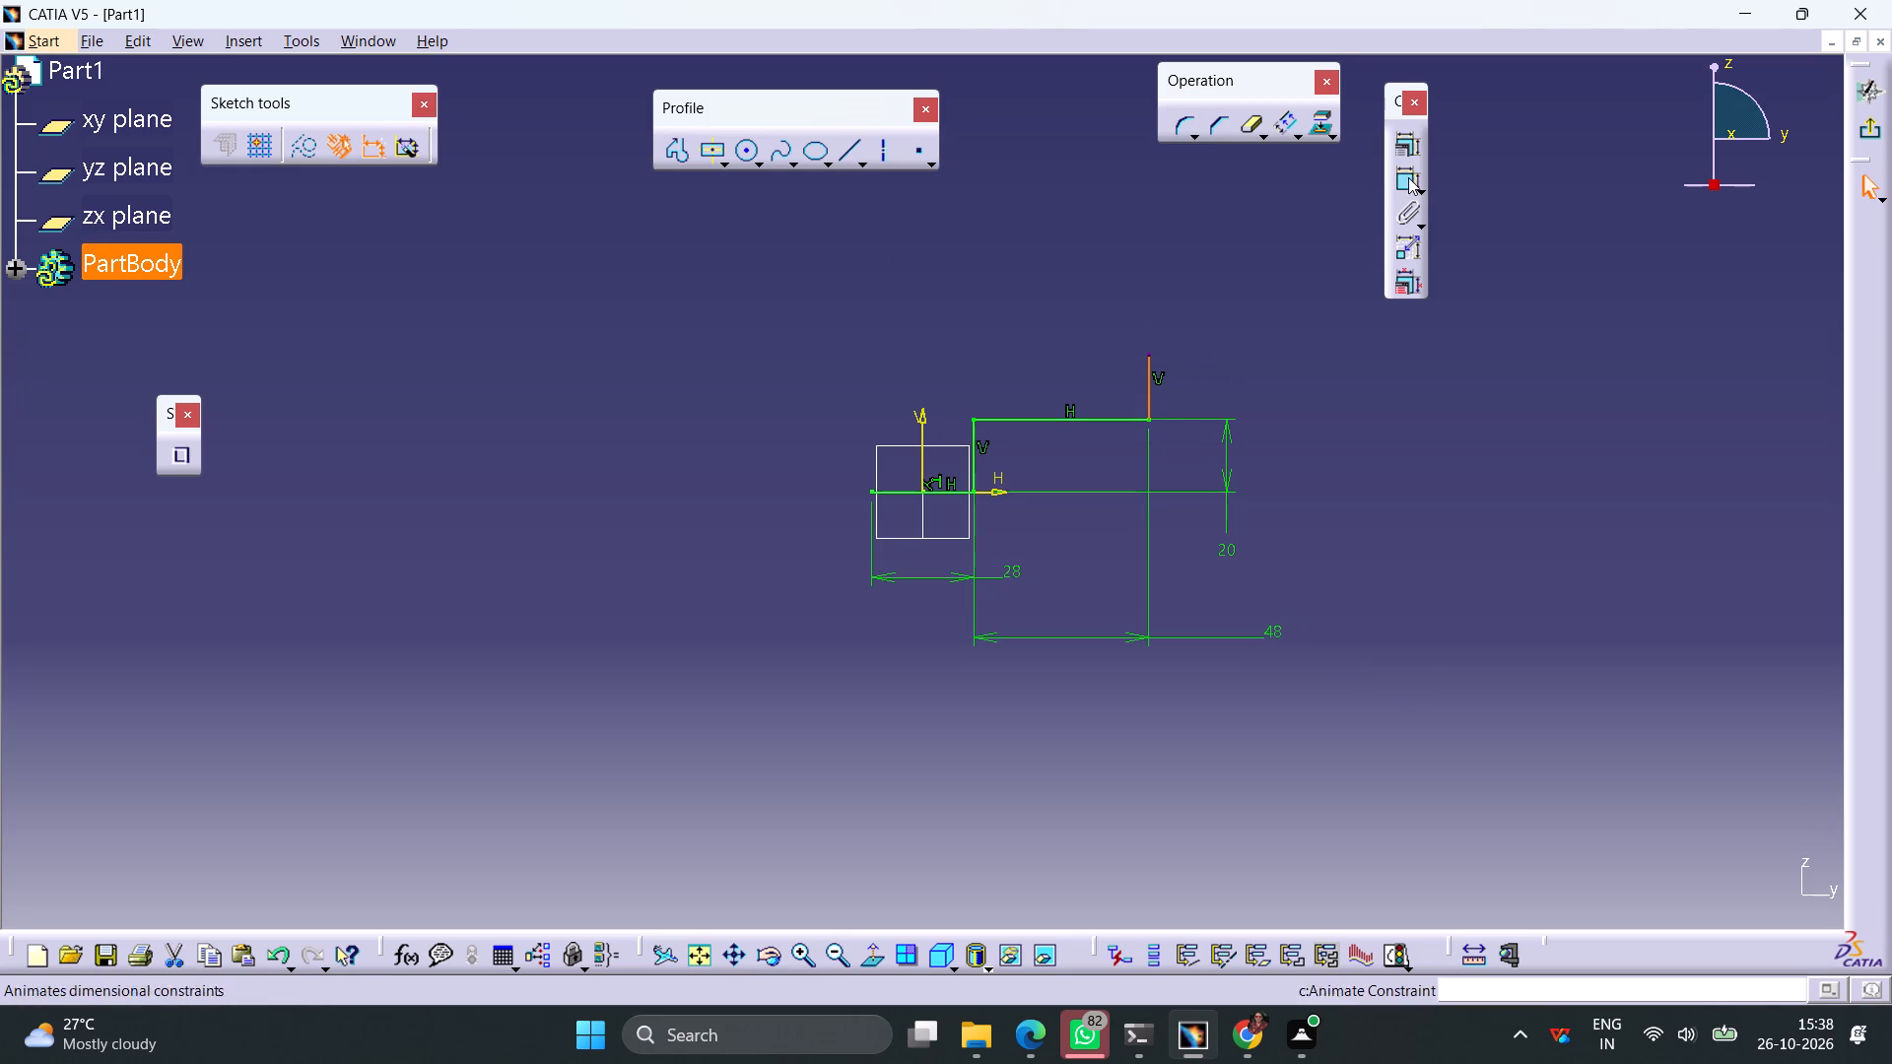
left_click(1408, 177)
left_click(1296, 384)
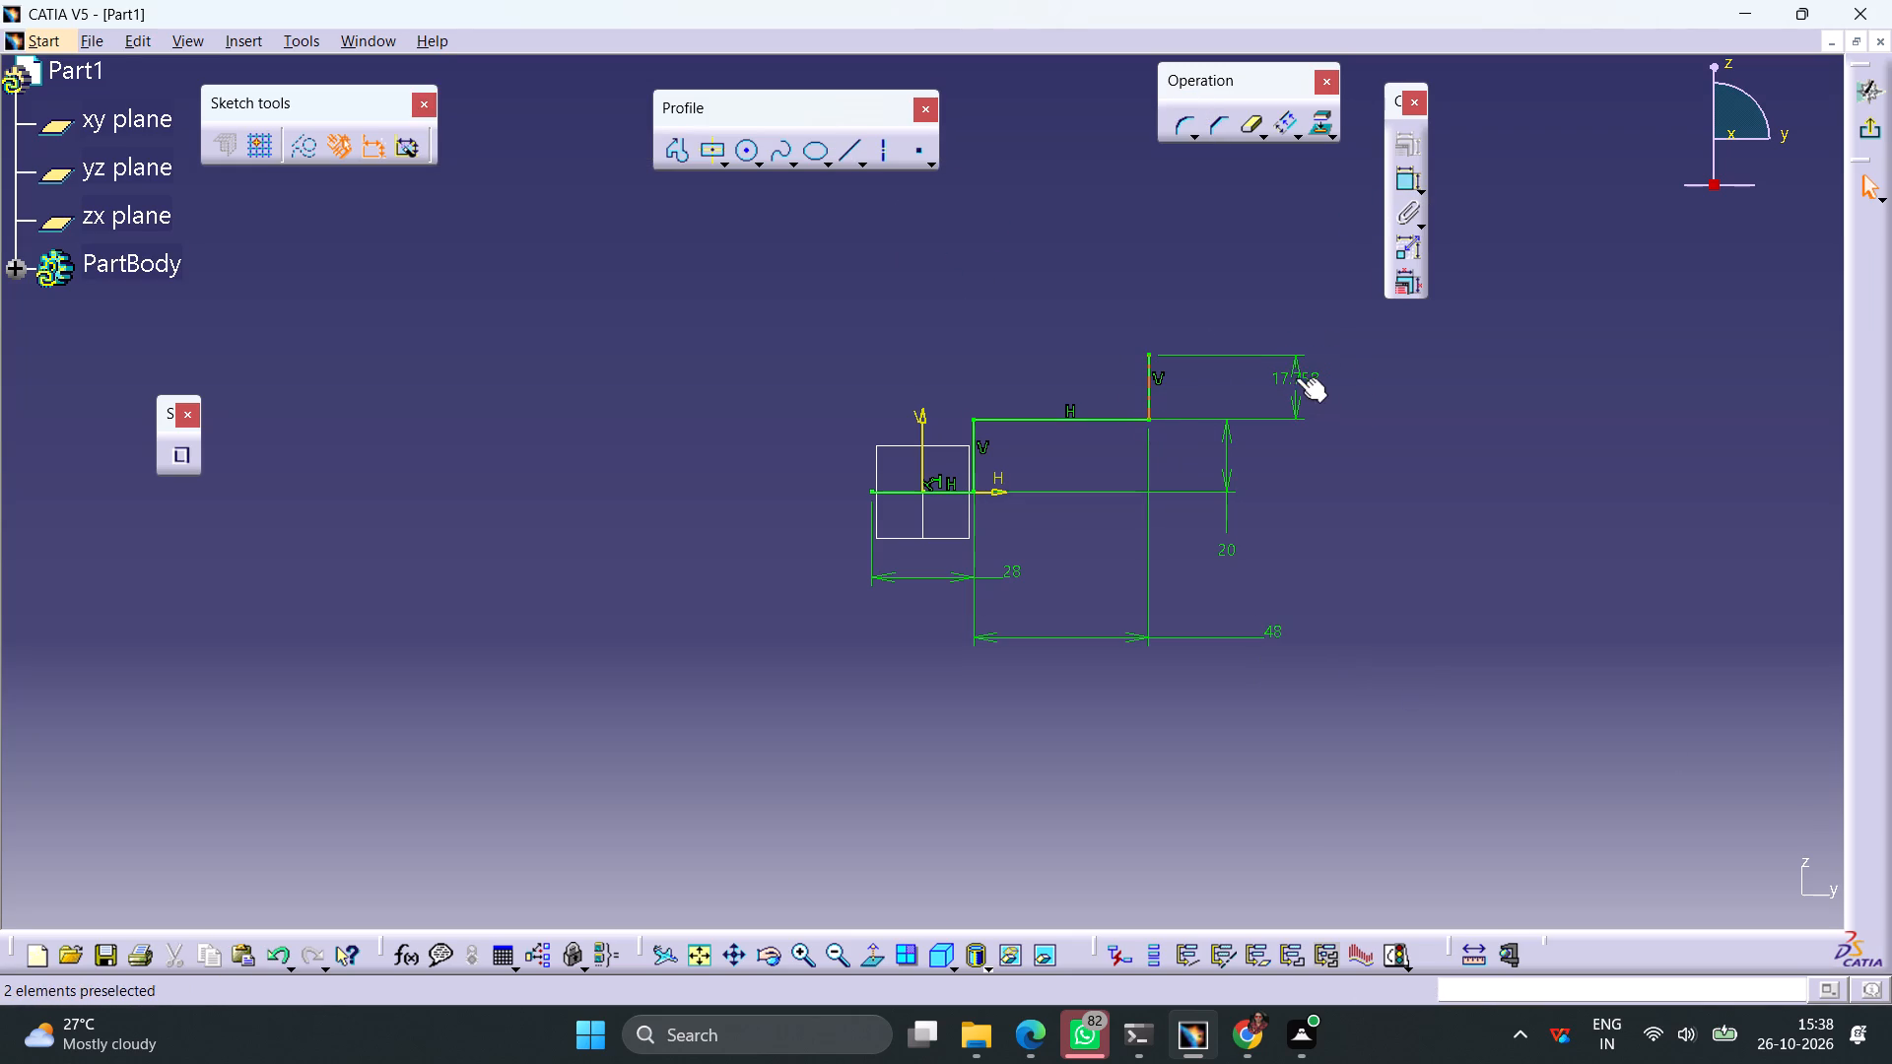
double_click(1288, 373)
type("20")
key("Return")
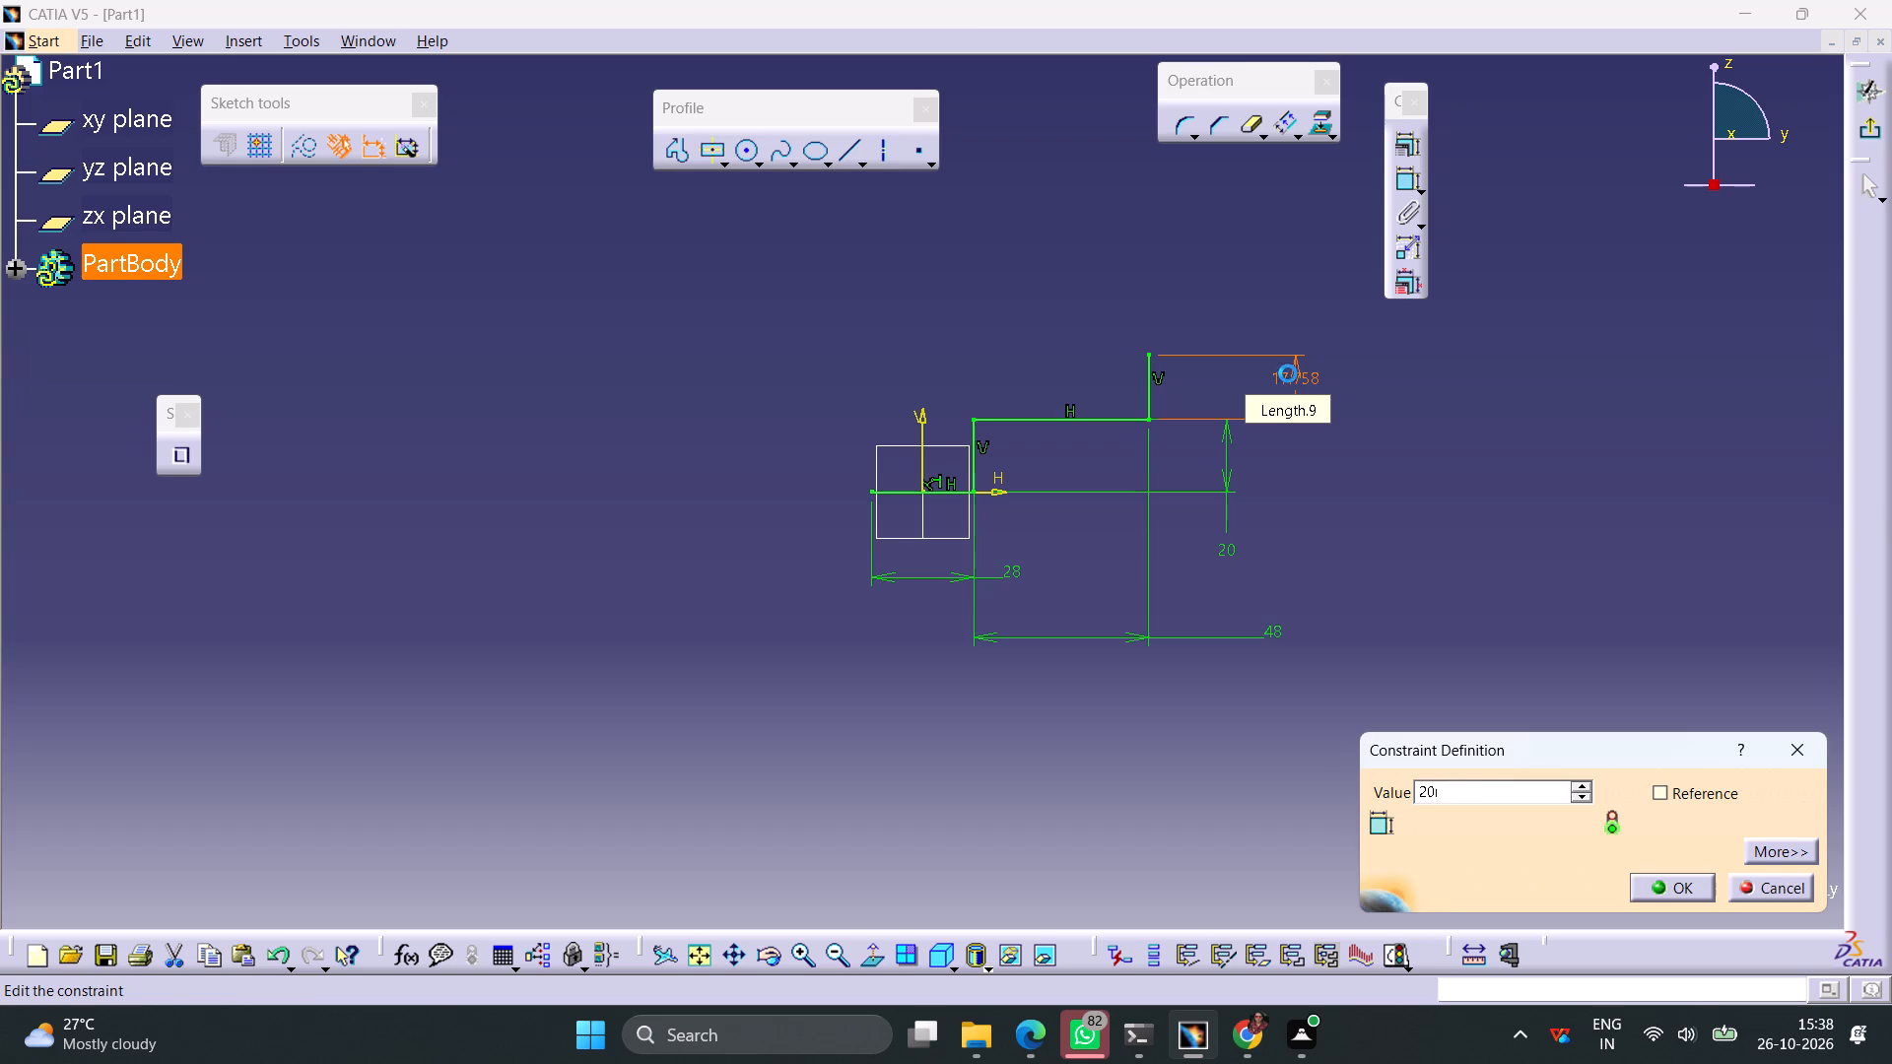
Draw a horizontal line back toward the vertical axis from the upper end of the outer vertical line, constrained to 48 mm.
left_click(844, 153)
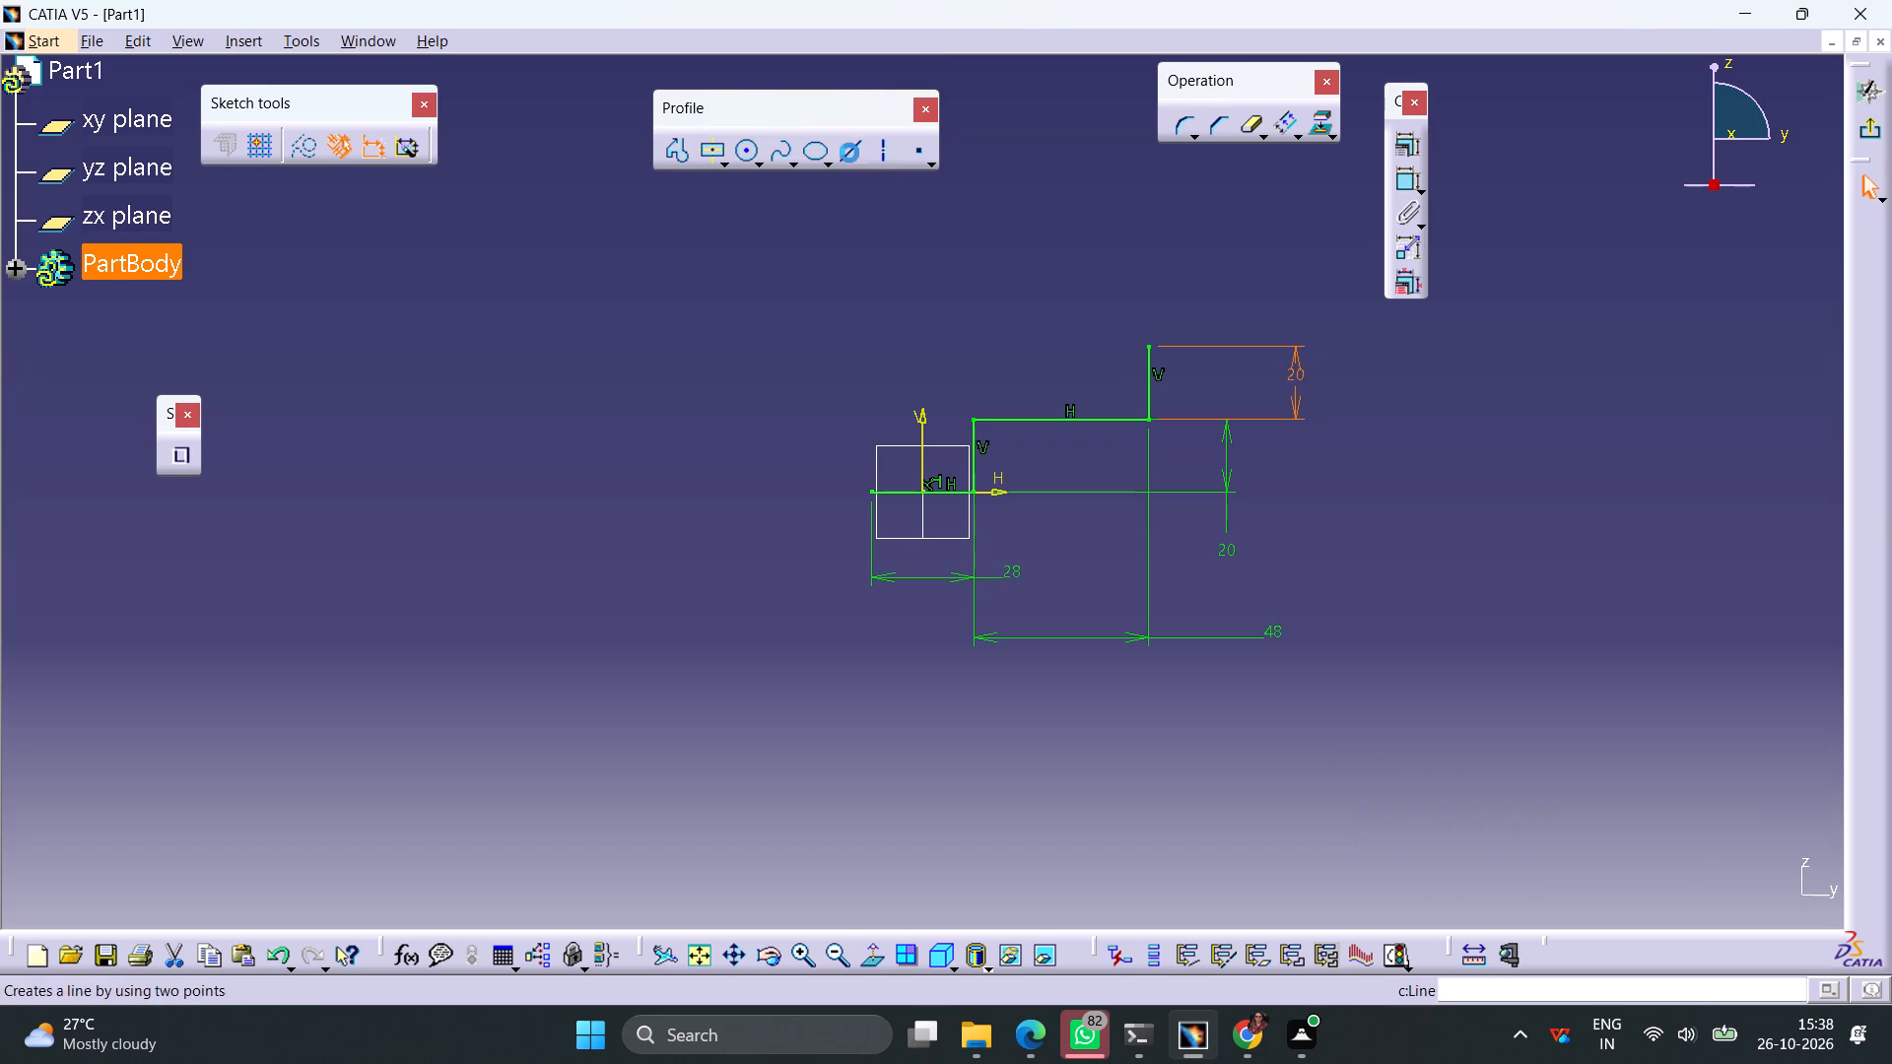
left_click(1145, 351)
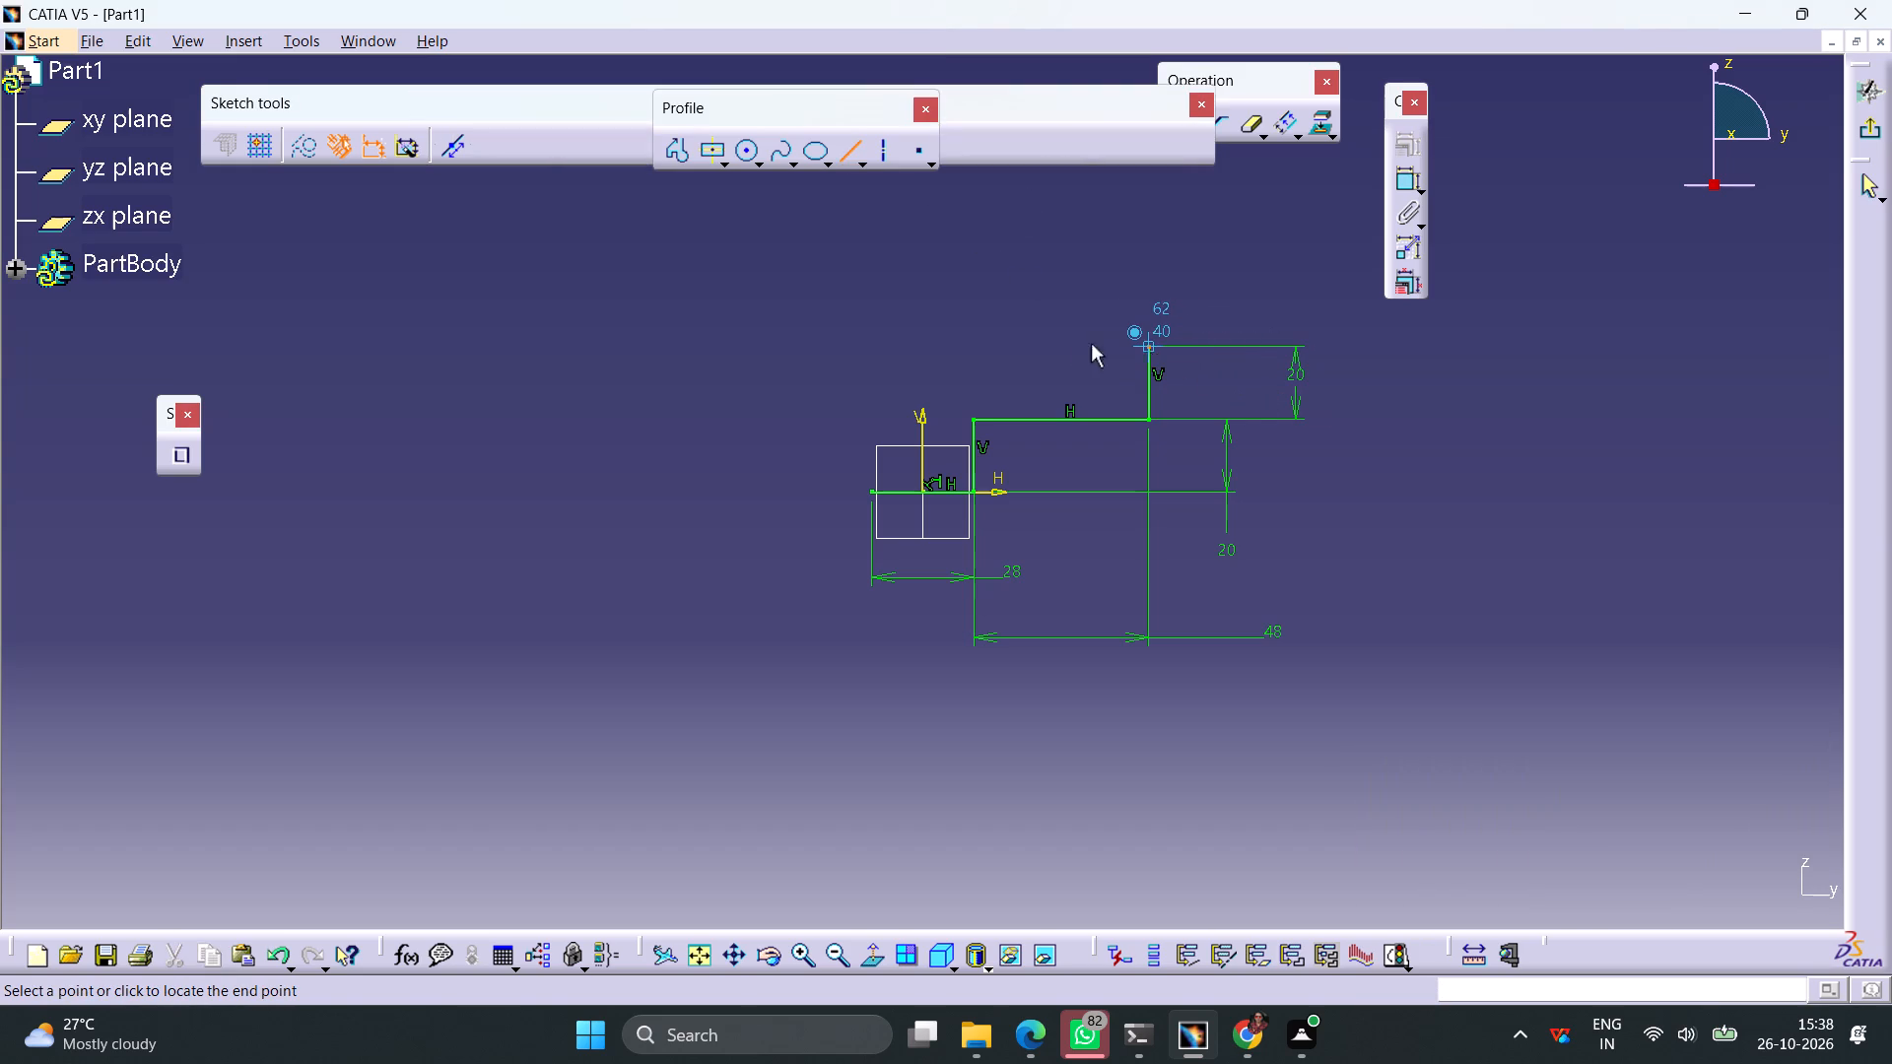
left_click(969, 346)
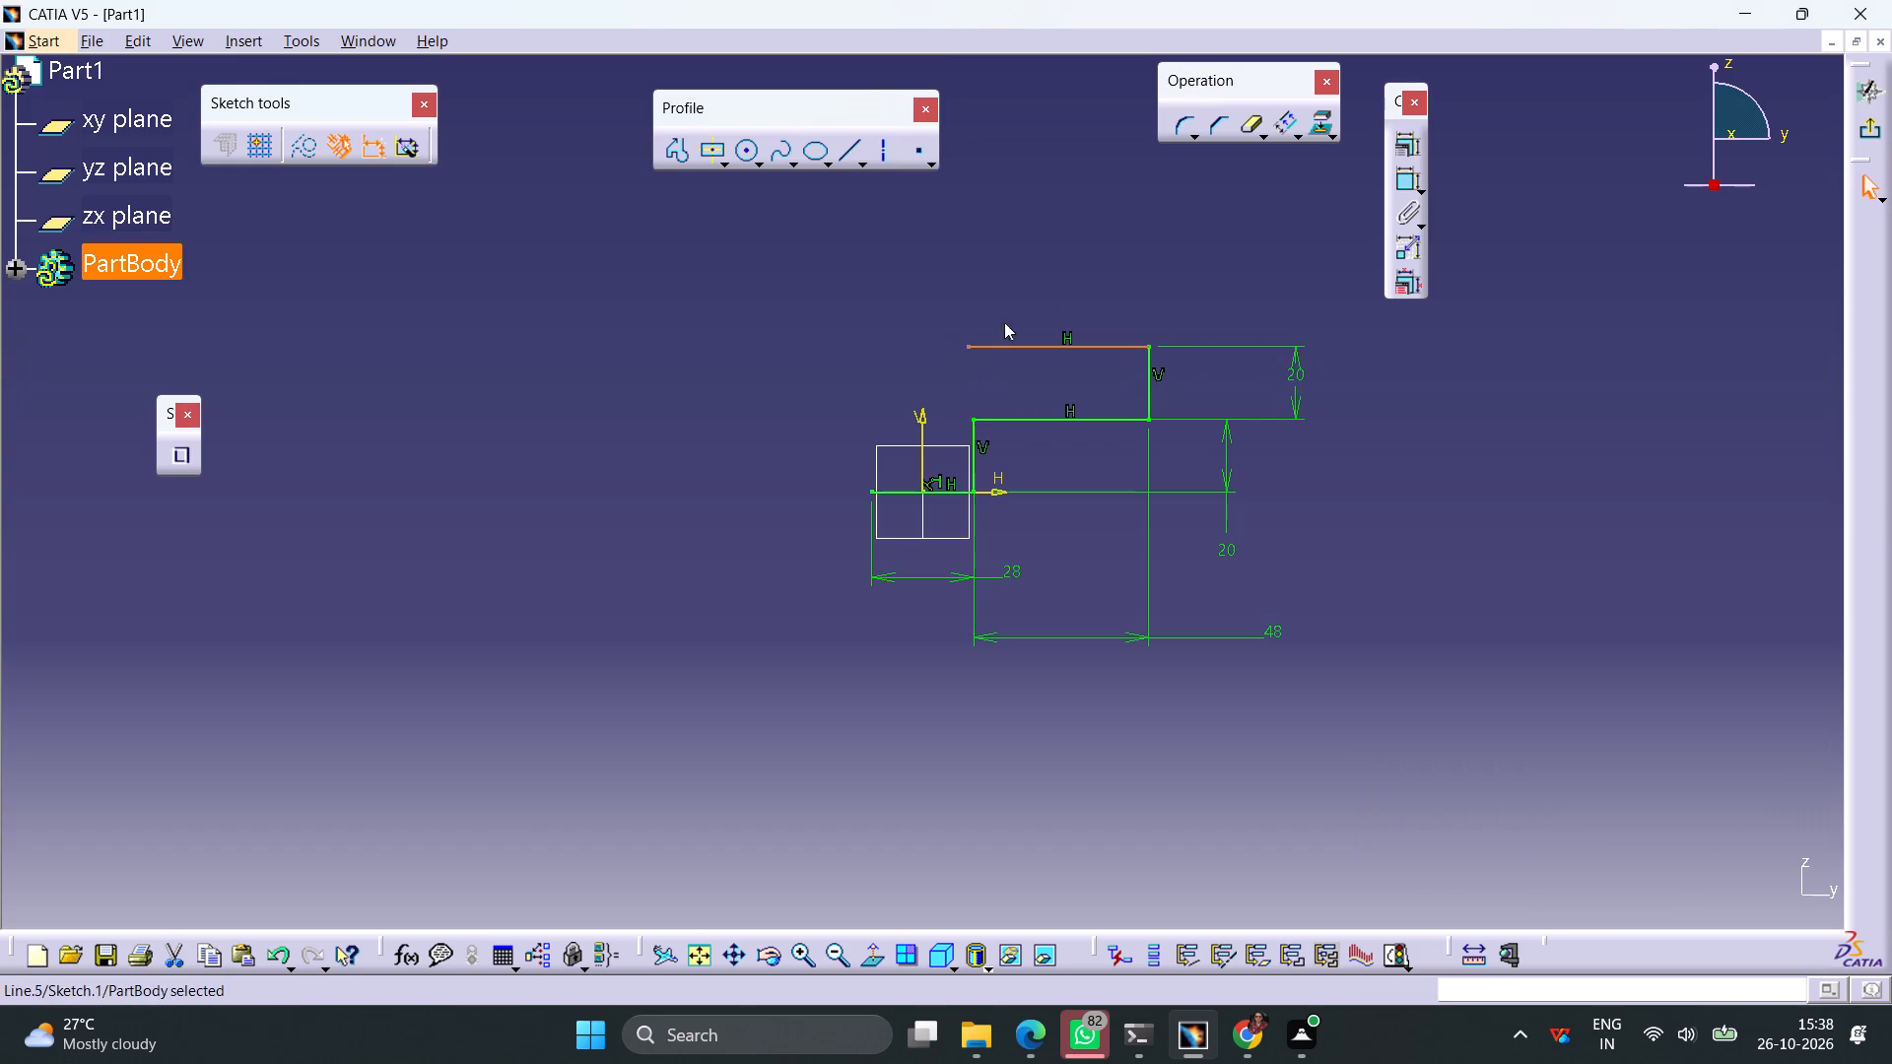
left_click(1015, 310)
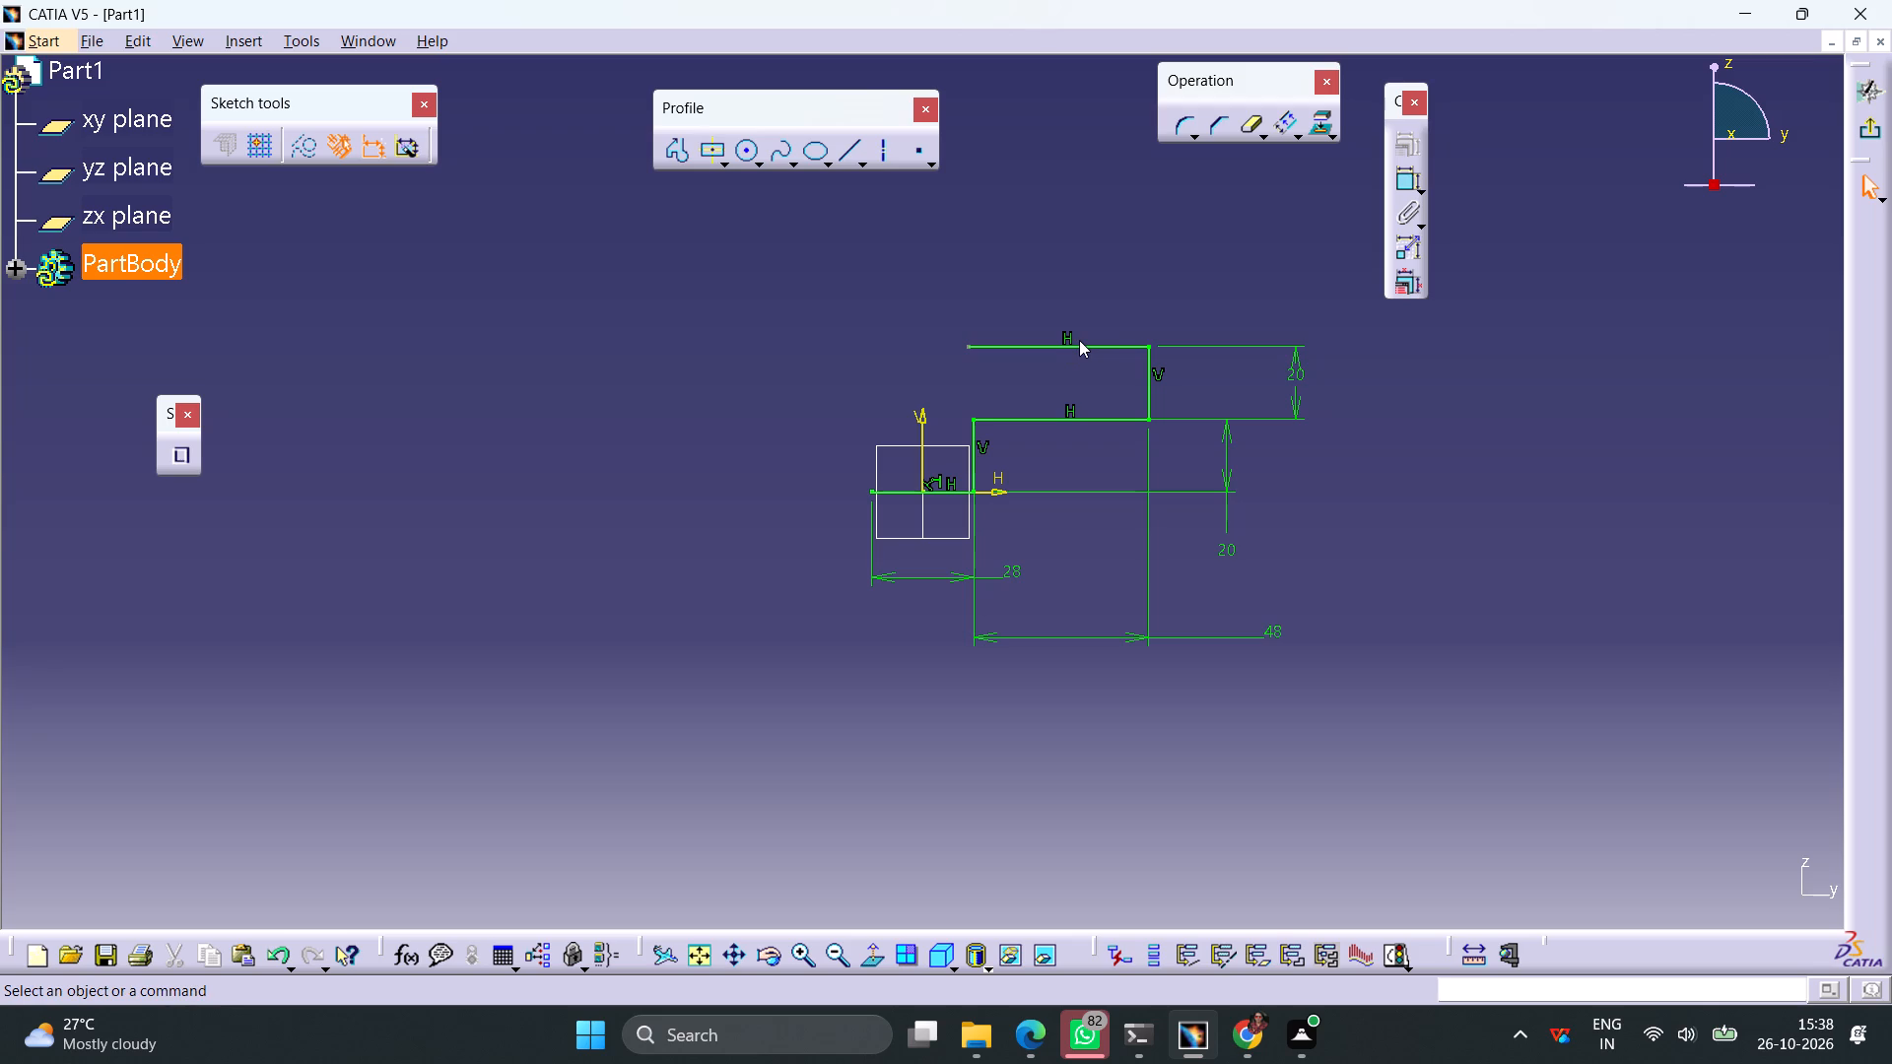
left_click(1089, 348)
left_click(1398, 184)
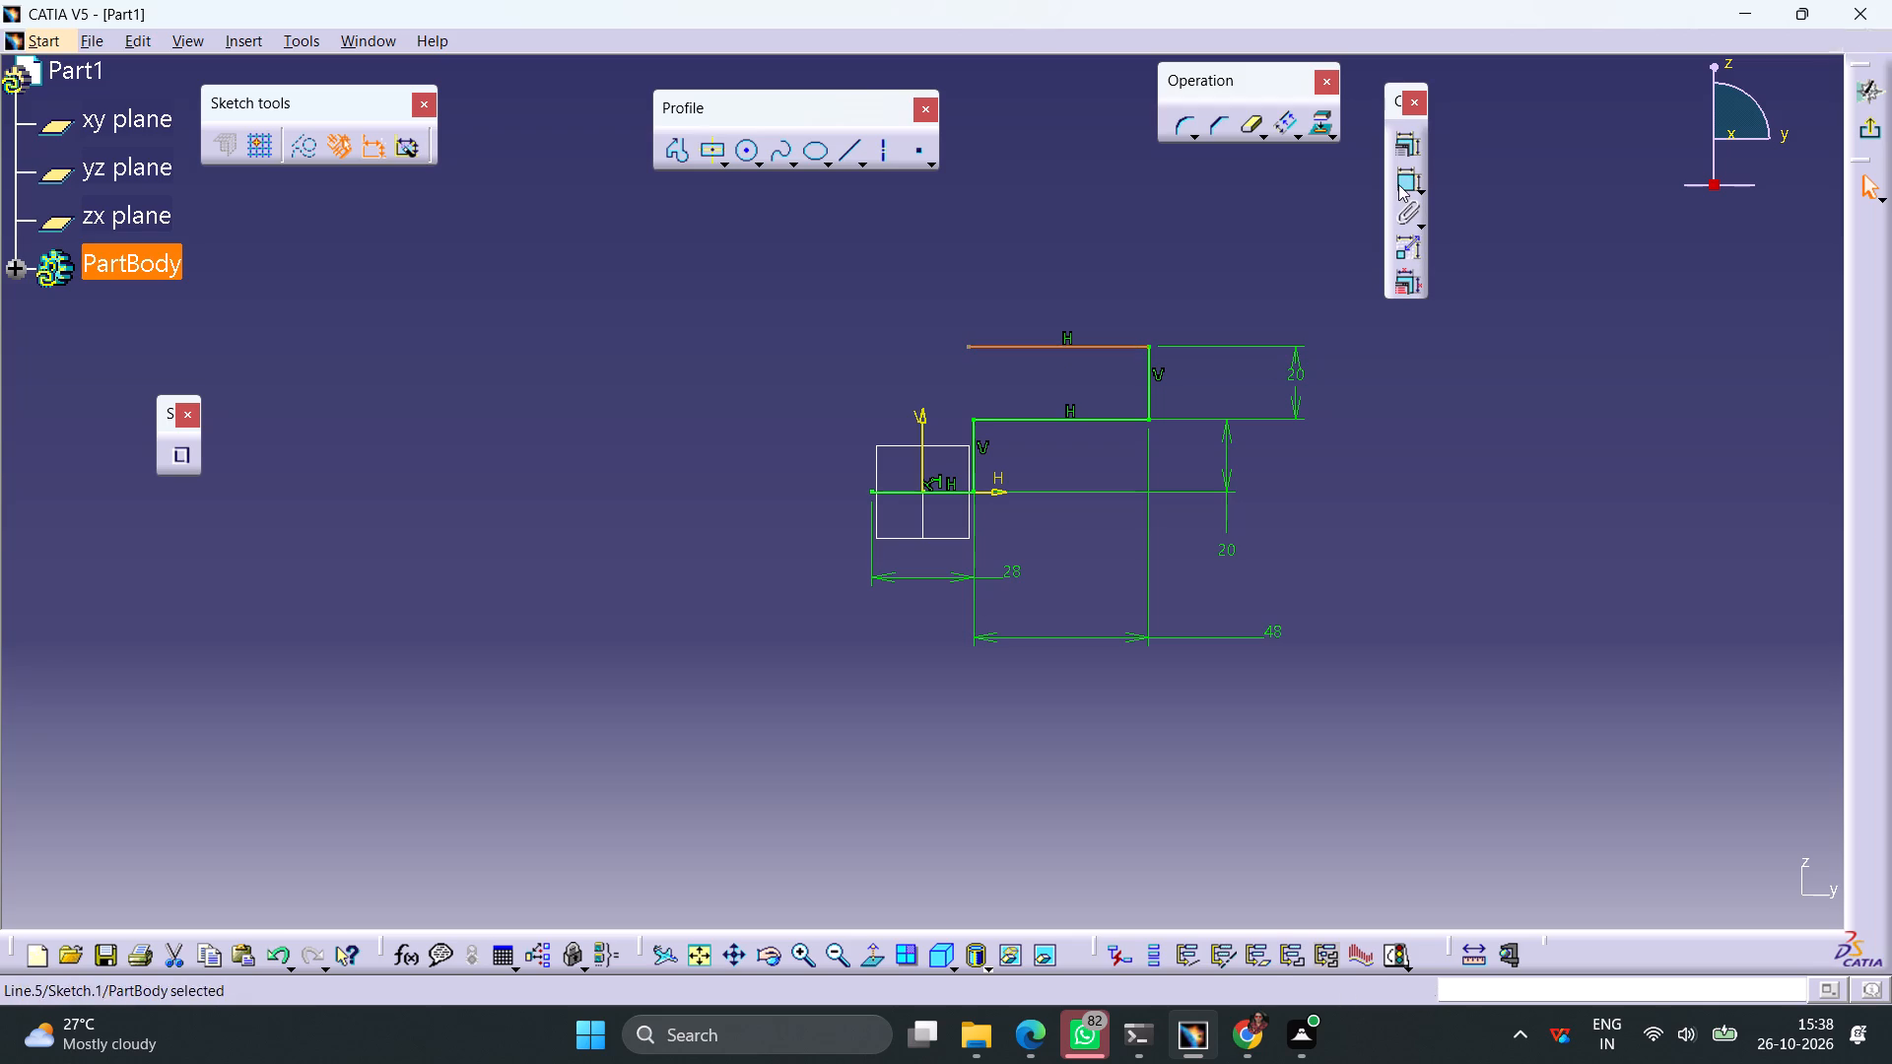
left_click(1326, 679)
double_click(1330, 674)
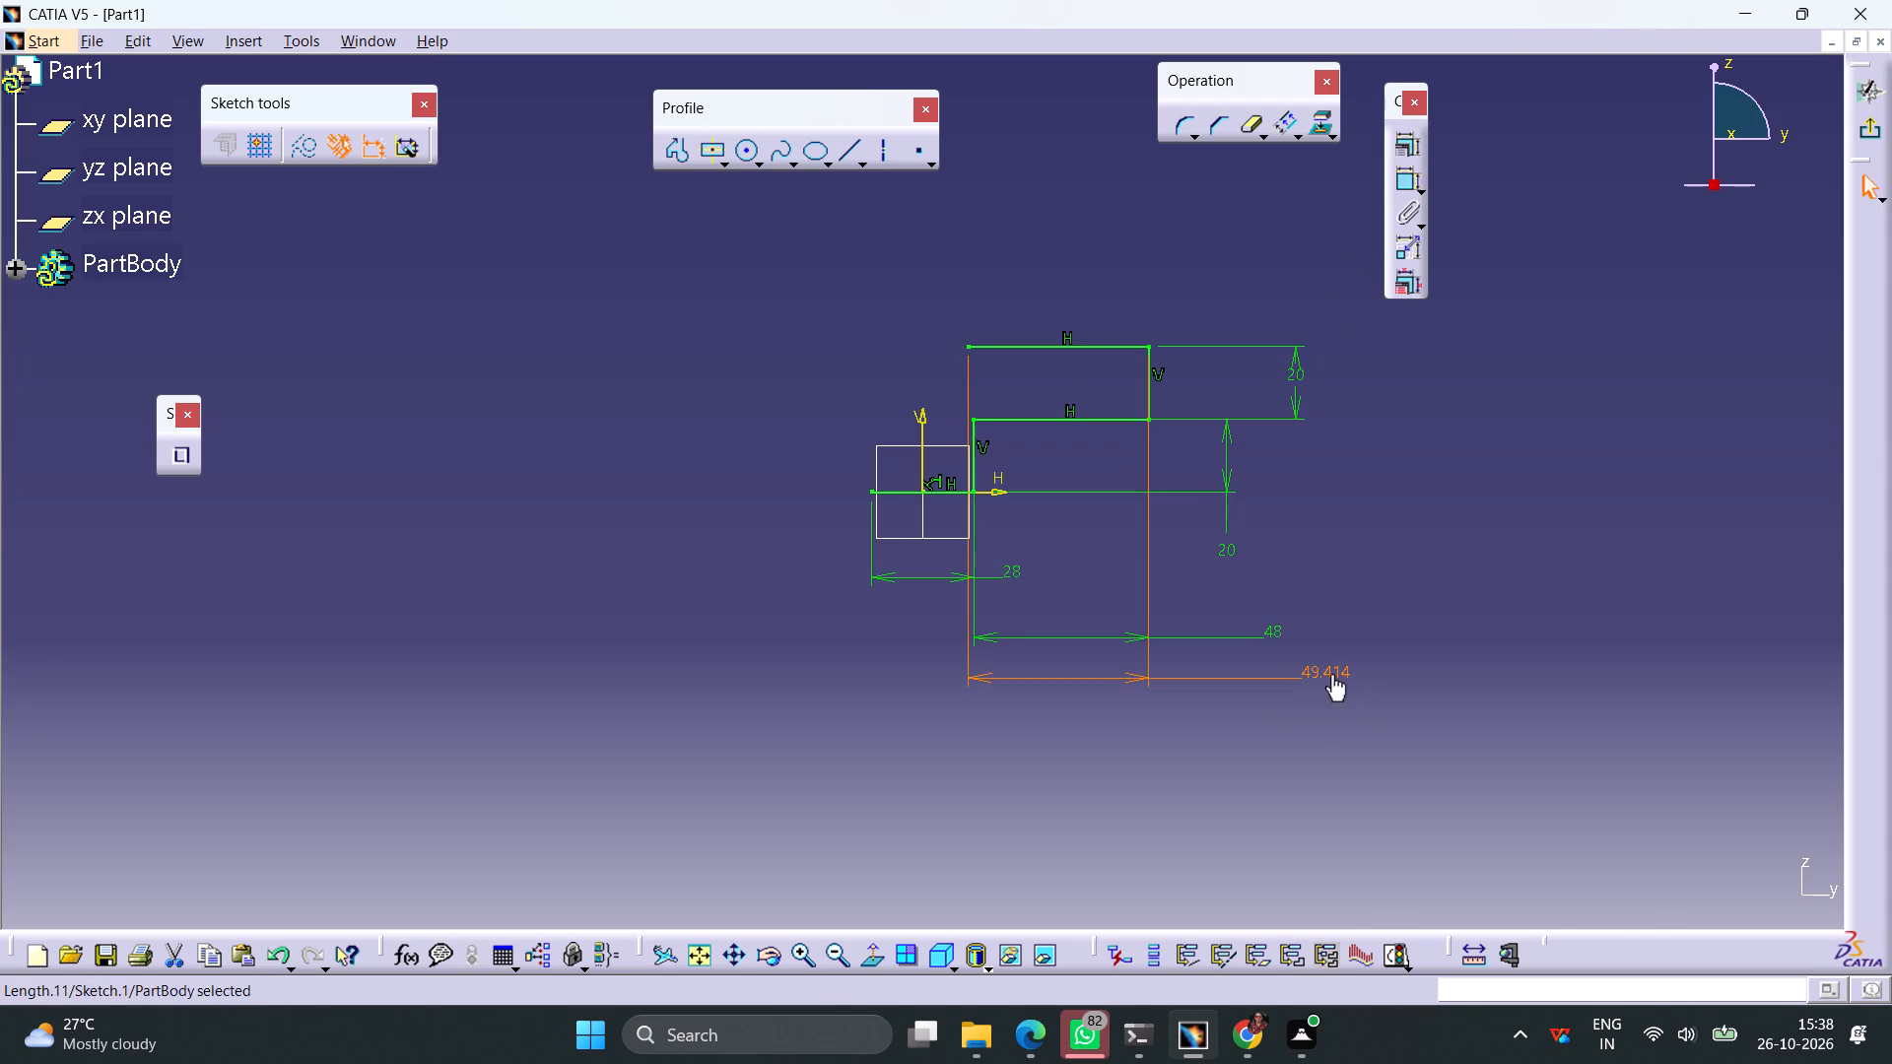
type("48")
key("Return")
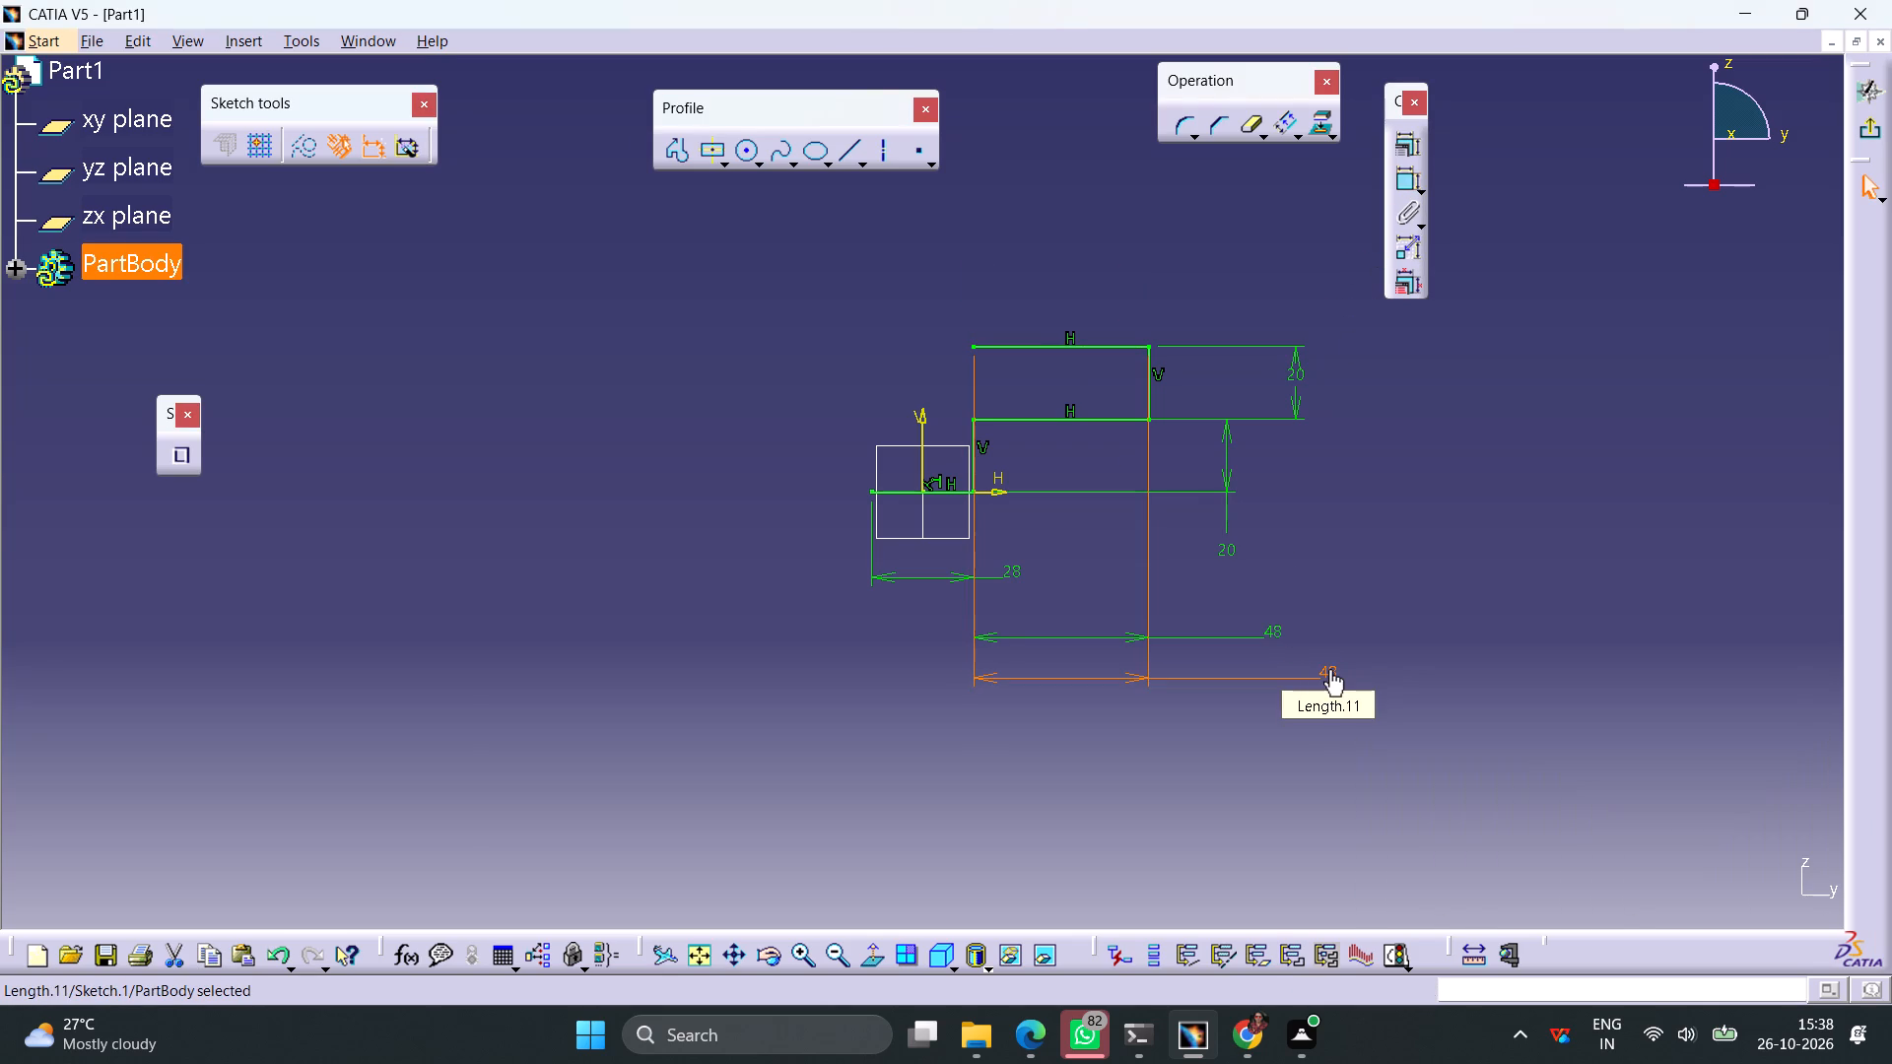
Draw a vertical line upward from the inner end of the upper 48 mm line and constrain its length to 20 mm.
left_click(841, 157)
left_click(975, 346)
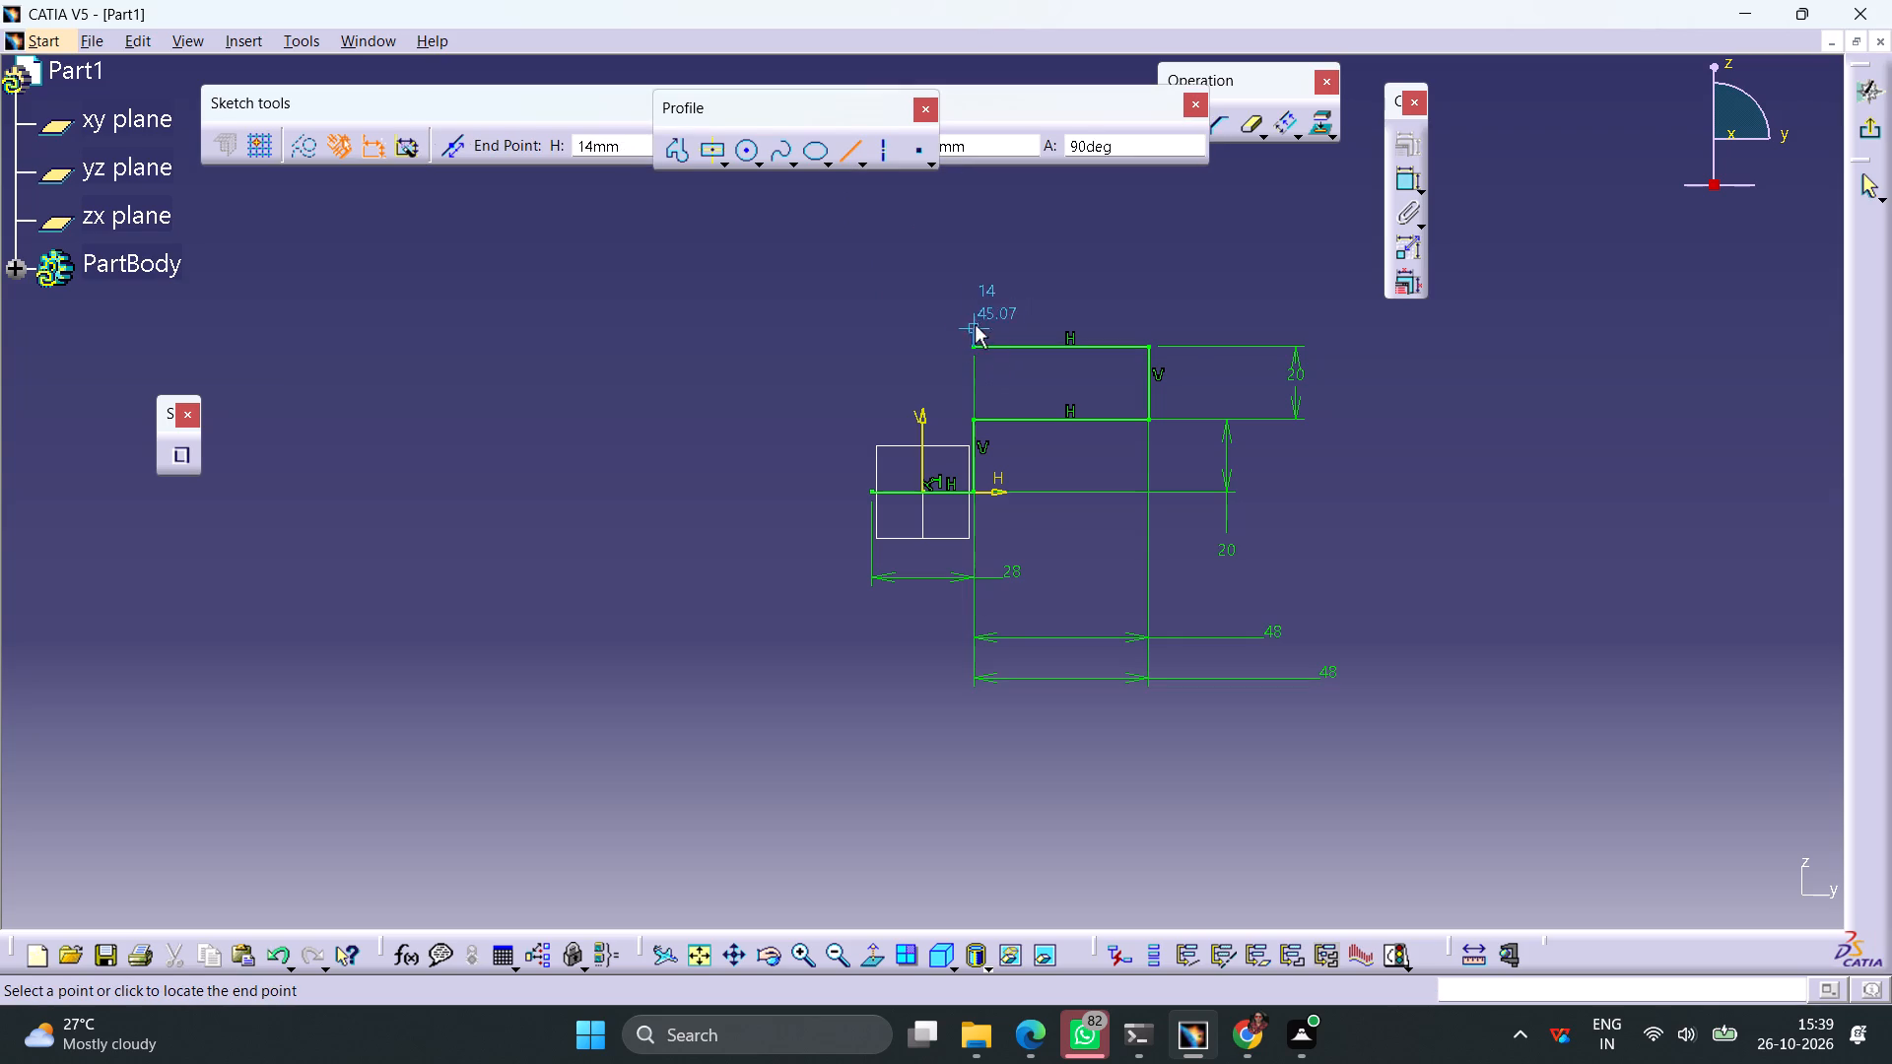
left_click(974, 266)
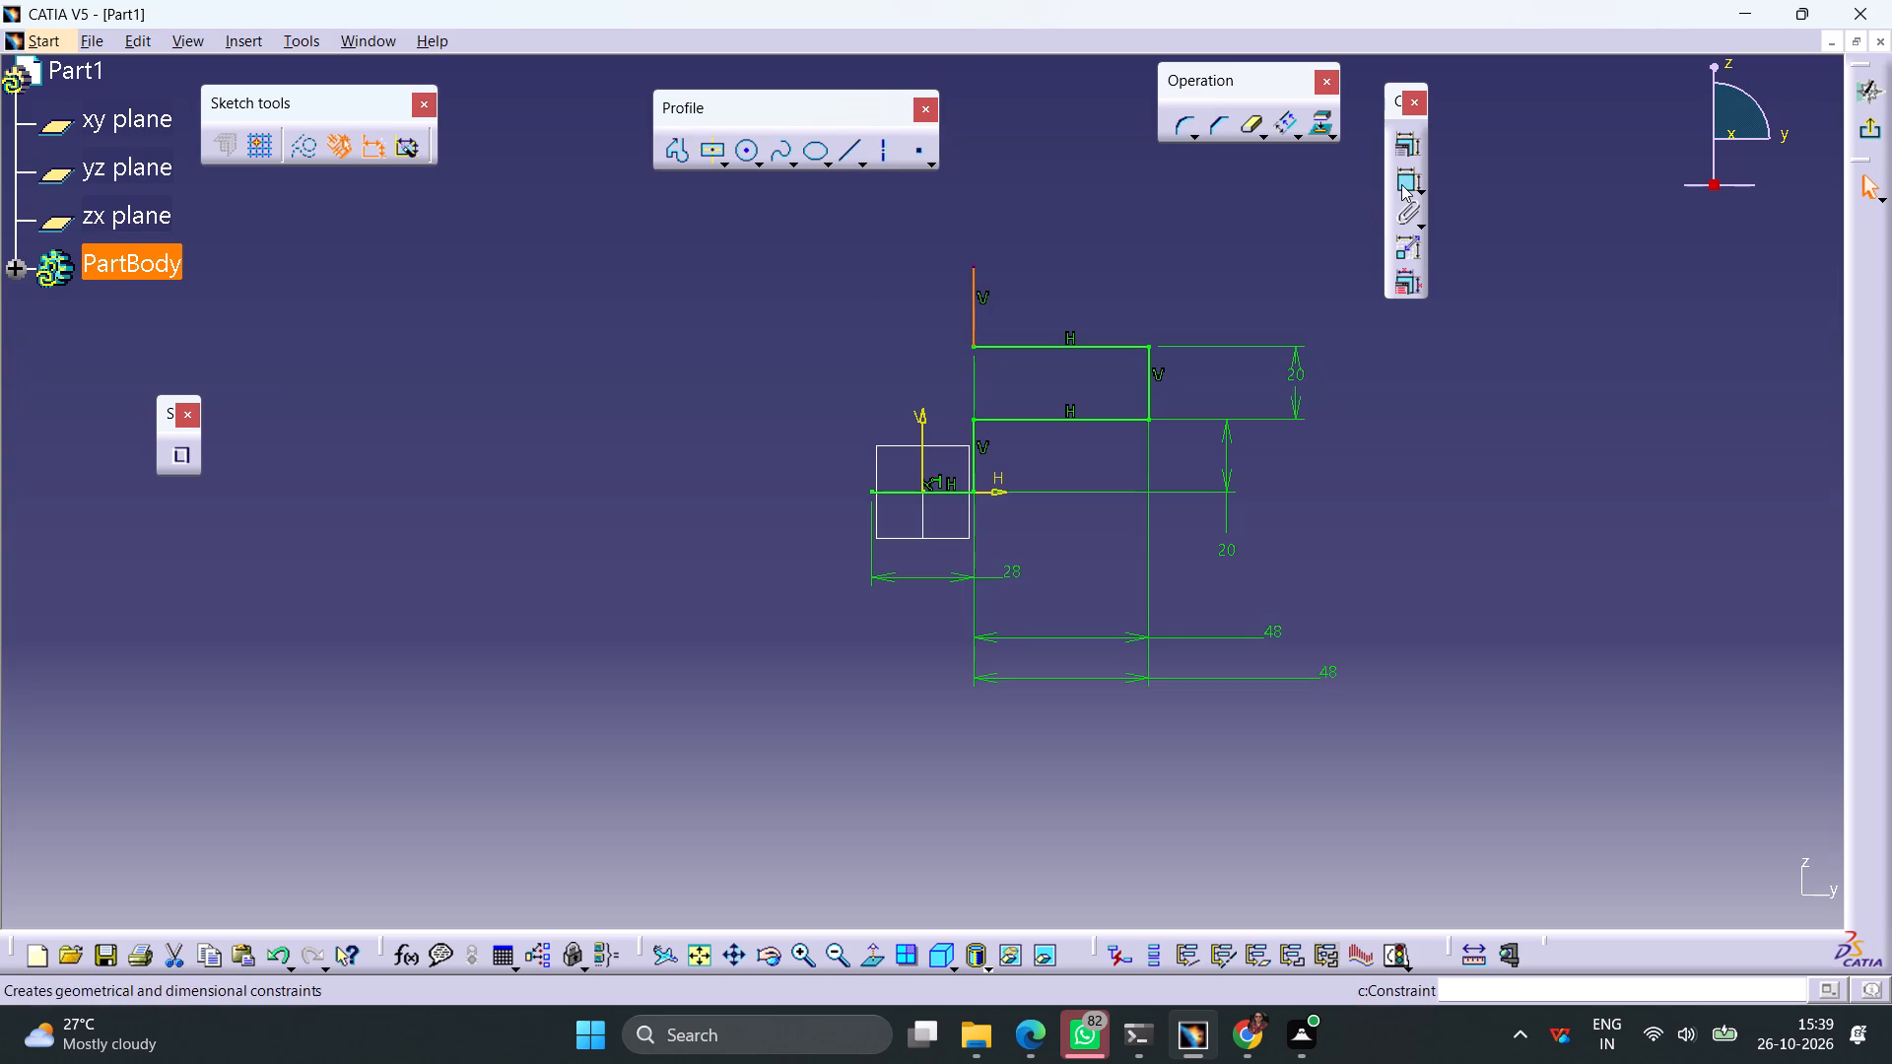
left_click(1401, 184)
left_click(1139, 233)
double_click(1140, 226)
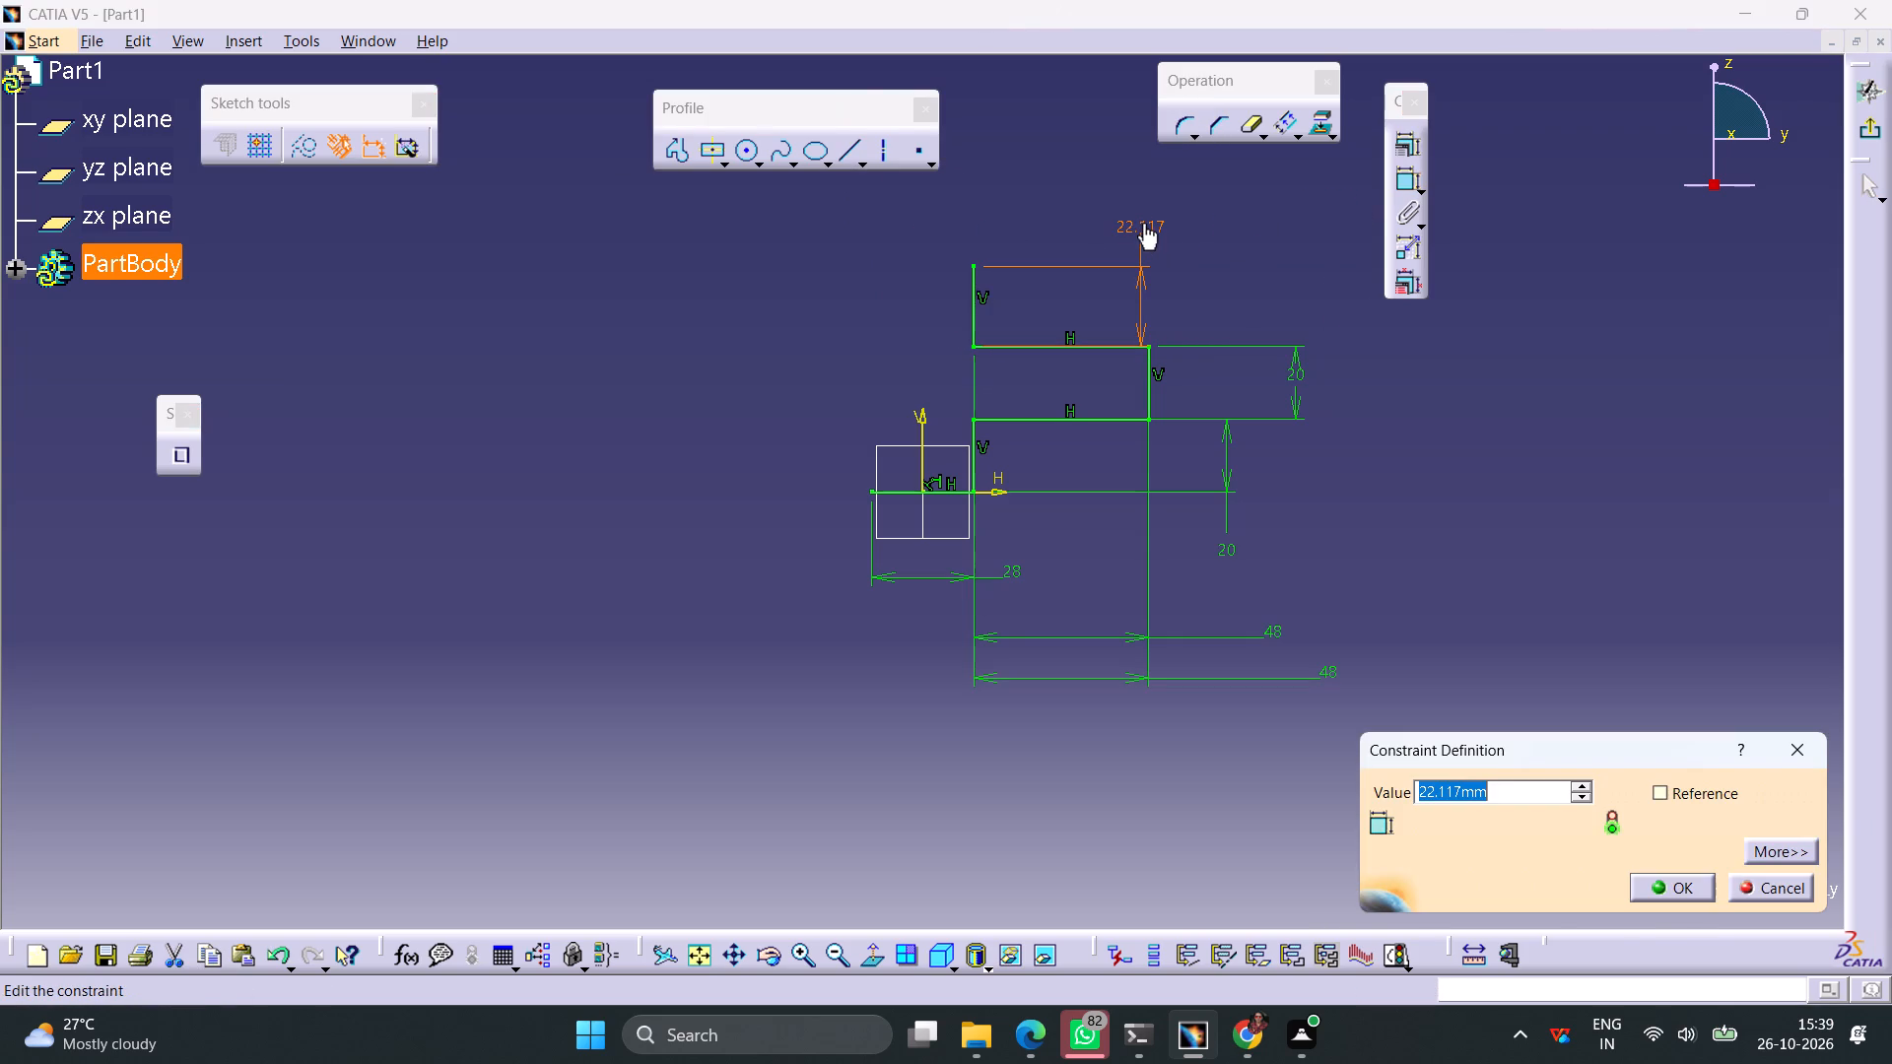
type("20")
key("Return")
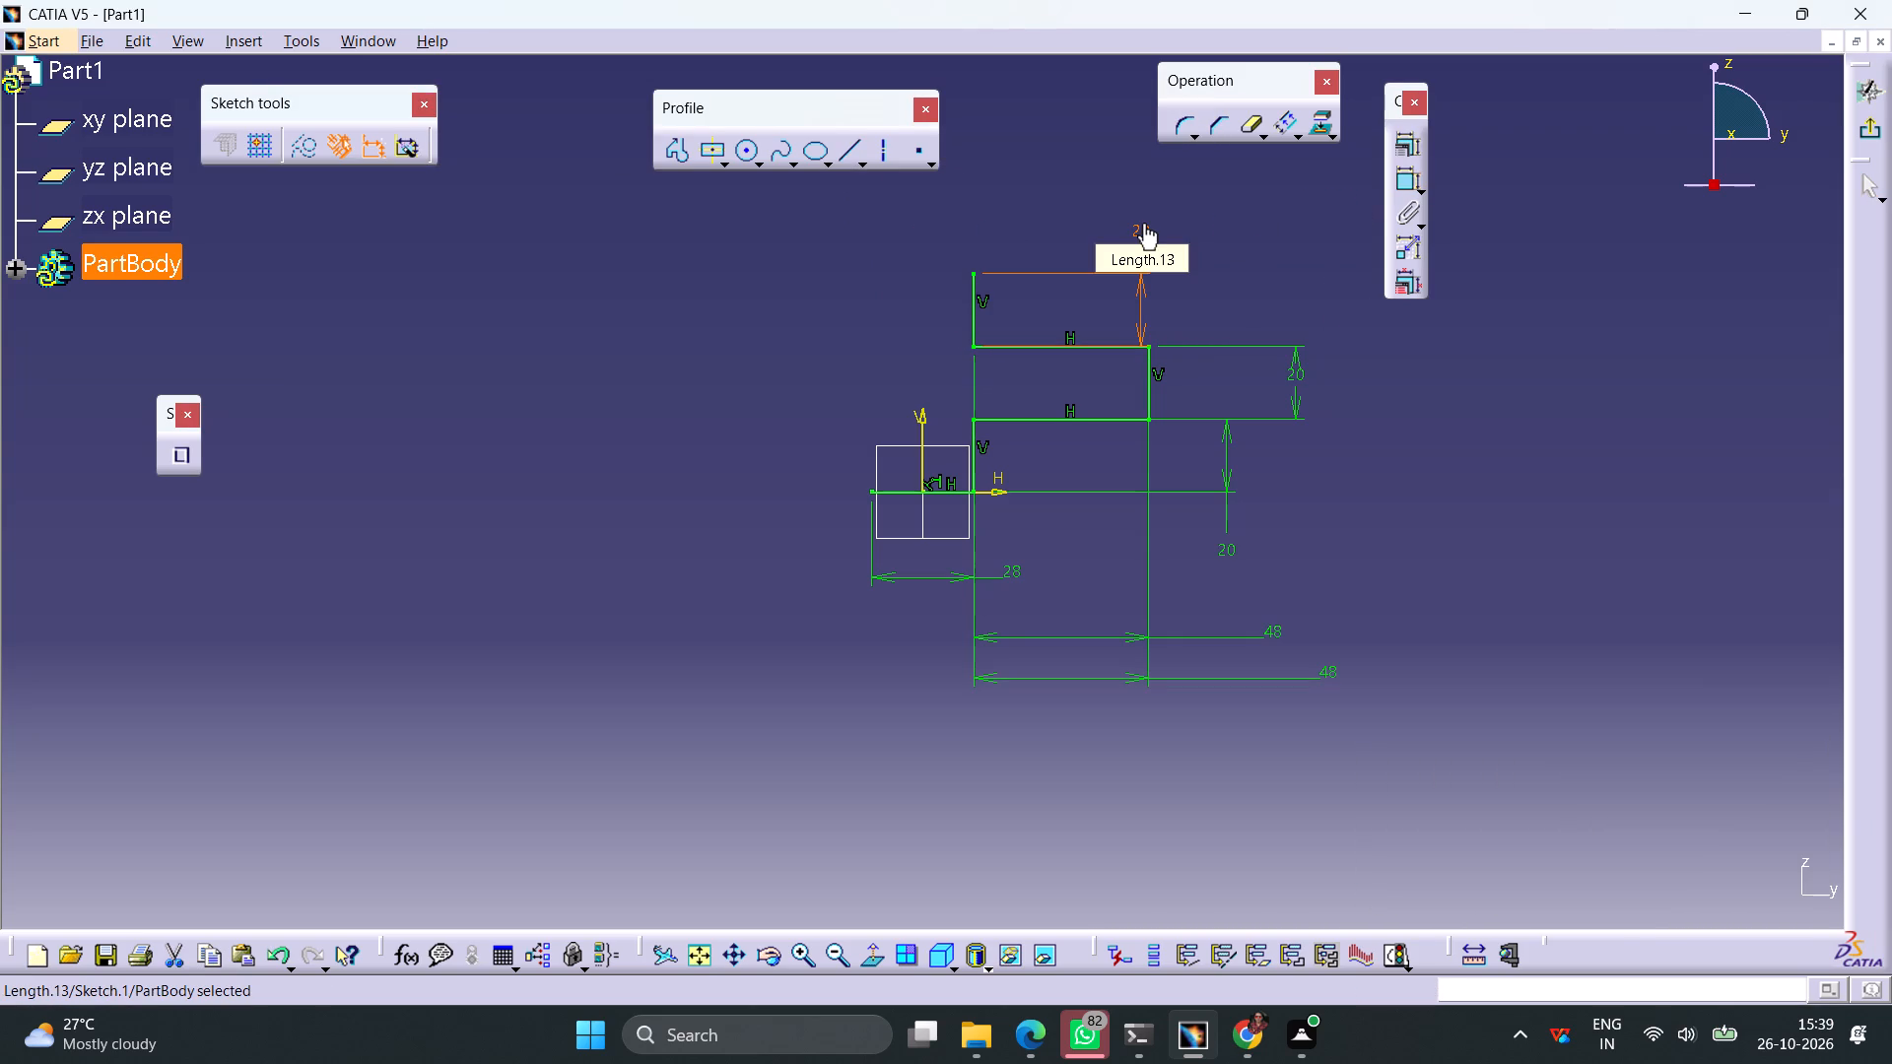
Draw a horizontal line toward negative H from the new vertical line's upper end and constrain its length to 28 mm.
left_click(845, 144)
left_click(976, 277)
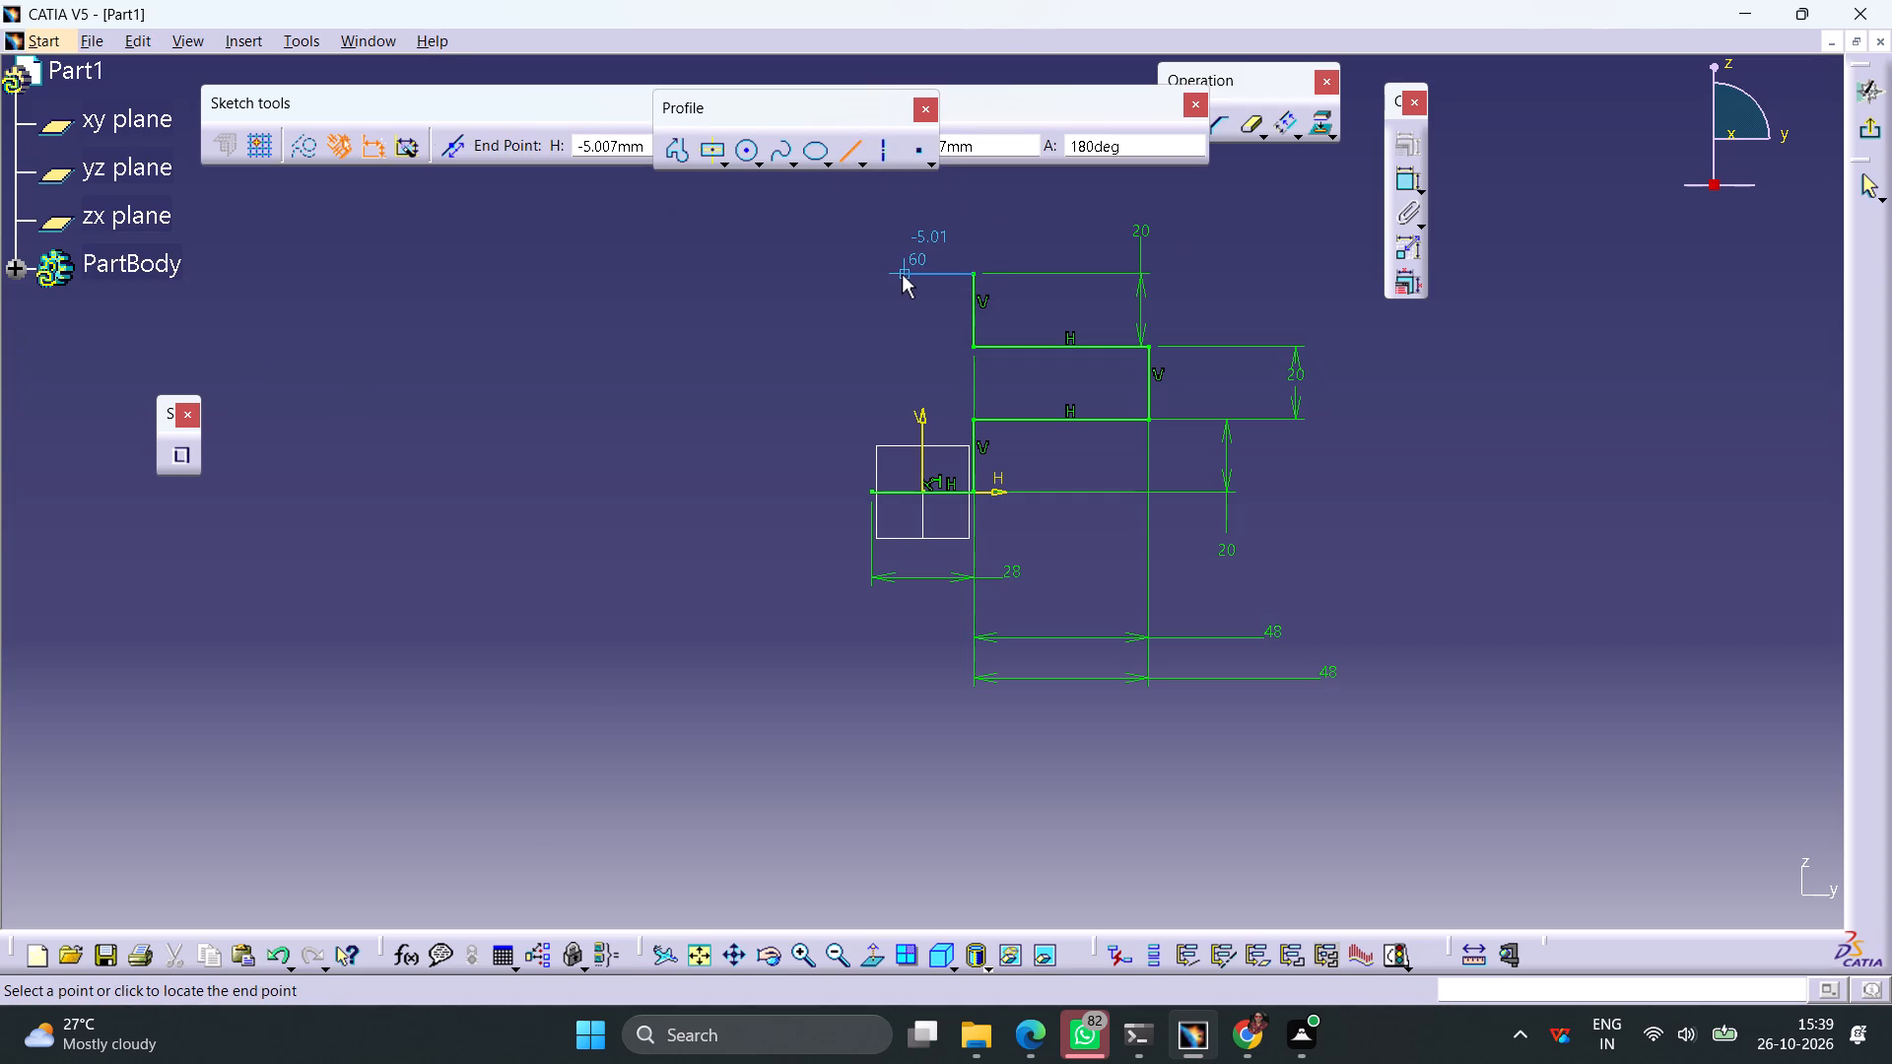
left_click(902, 275)
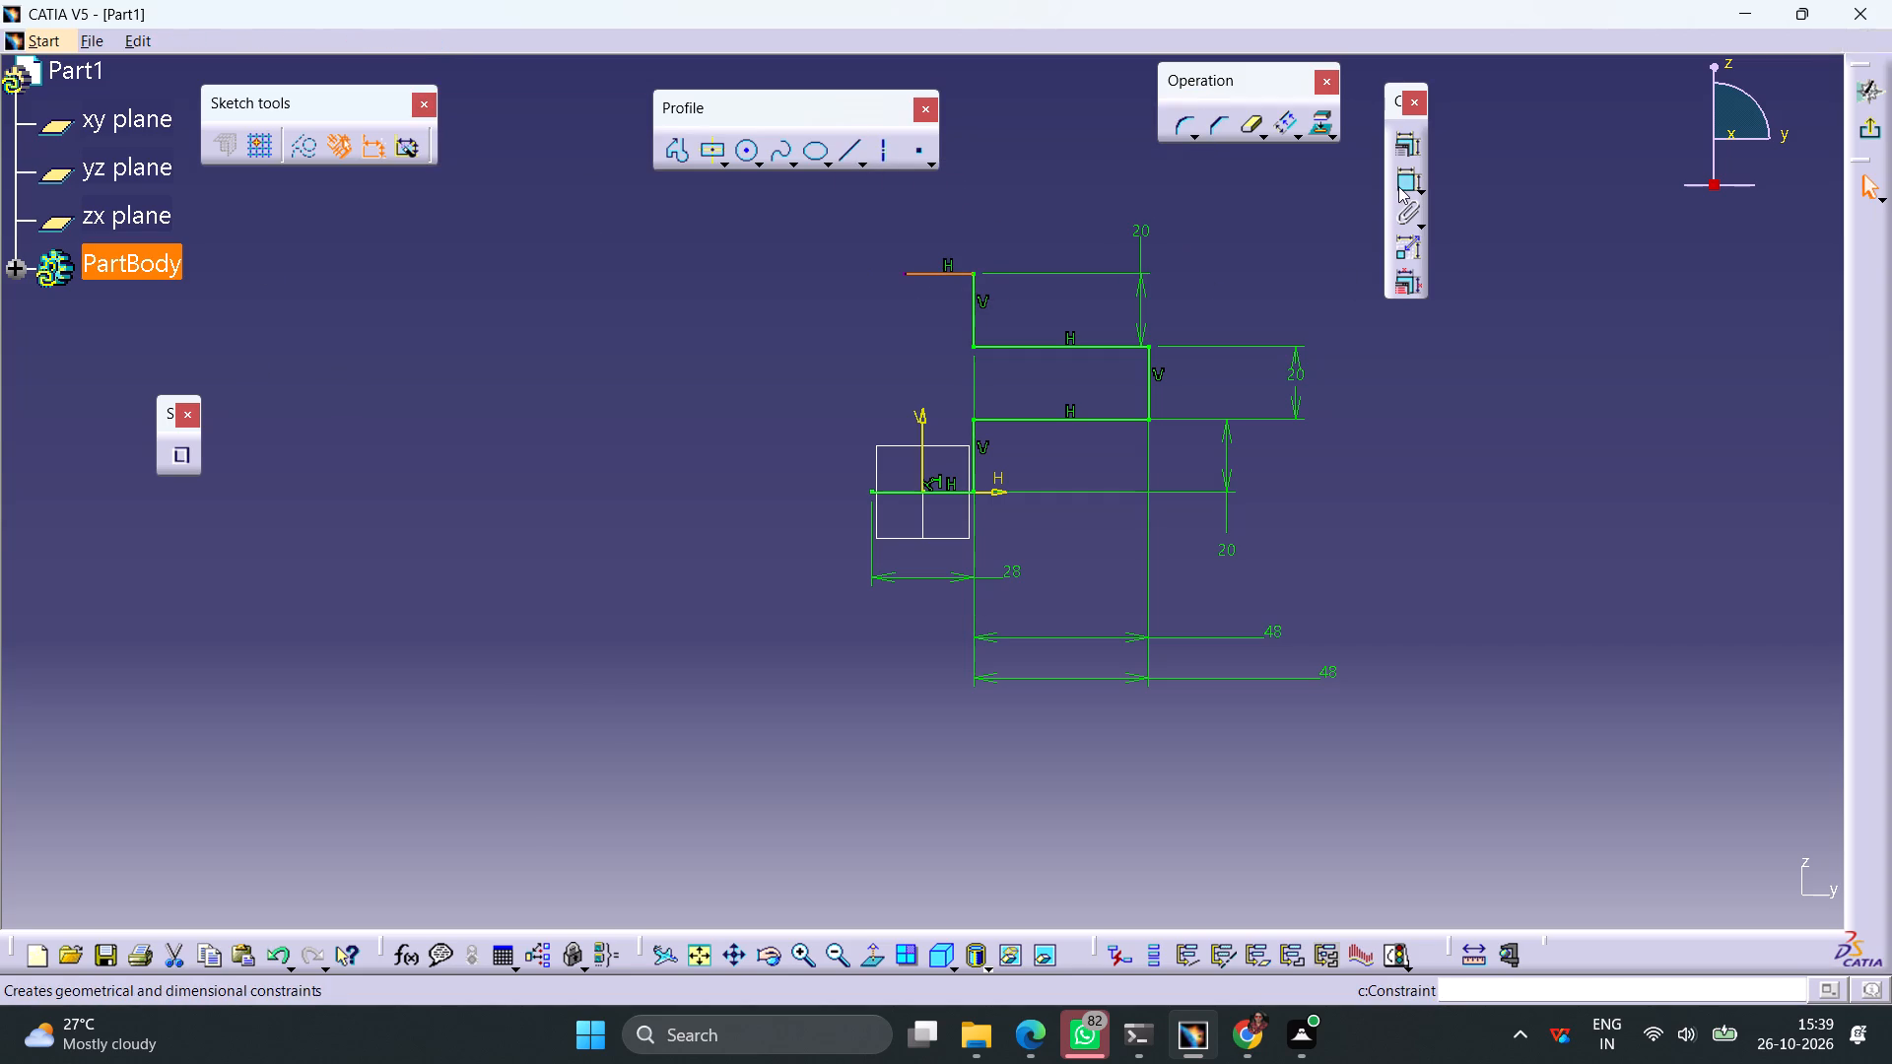
left_click(1398, 186)
left_click(1085, 207)
double_click(1087, 200)
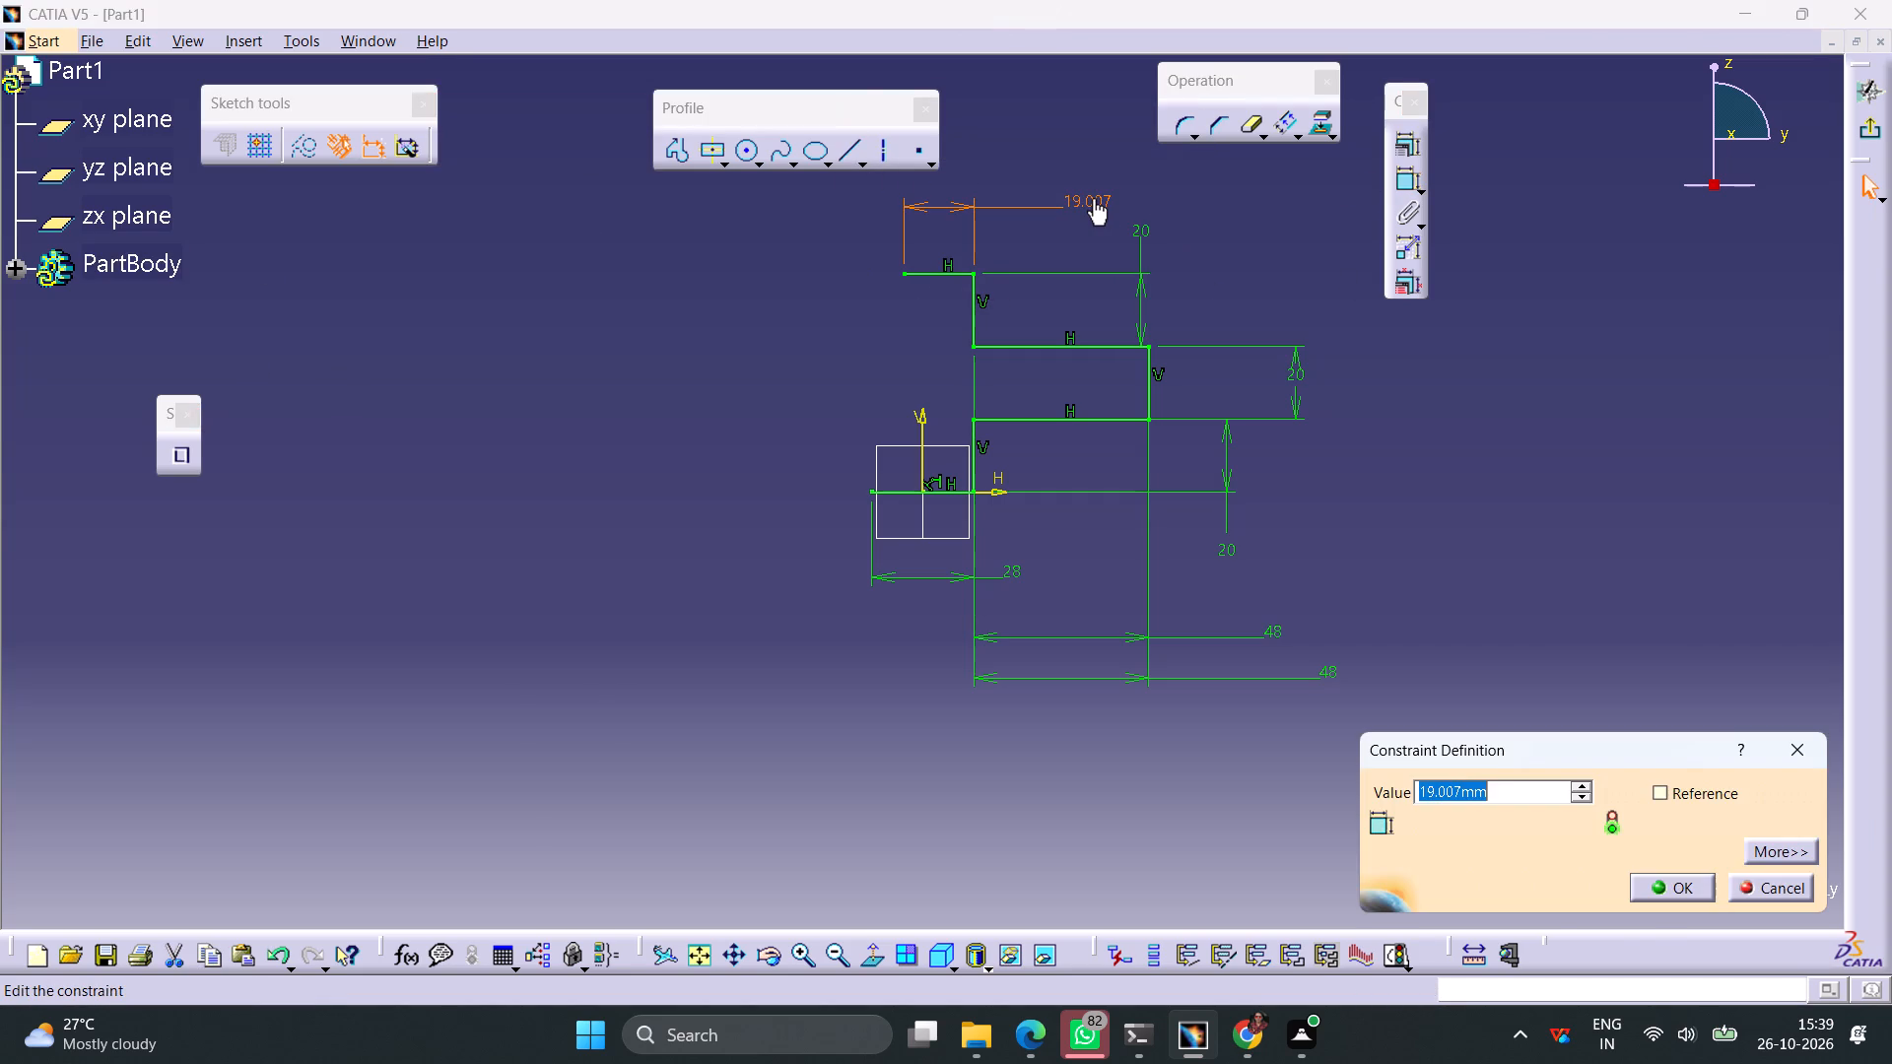
type("28")
key("Return")
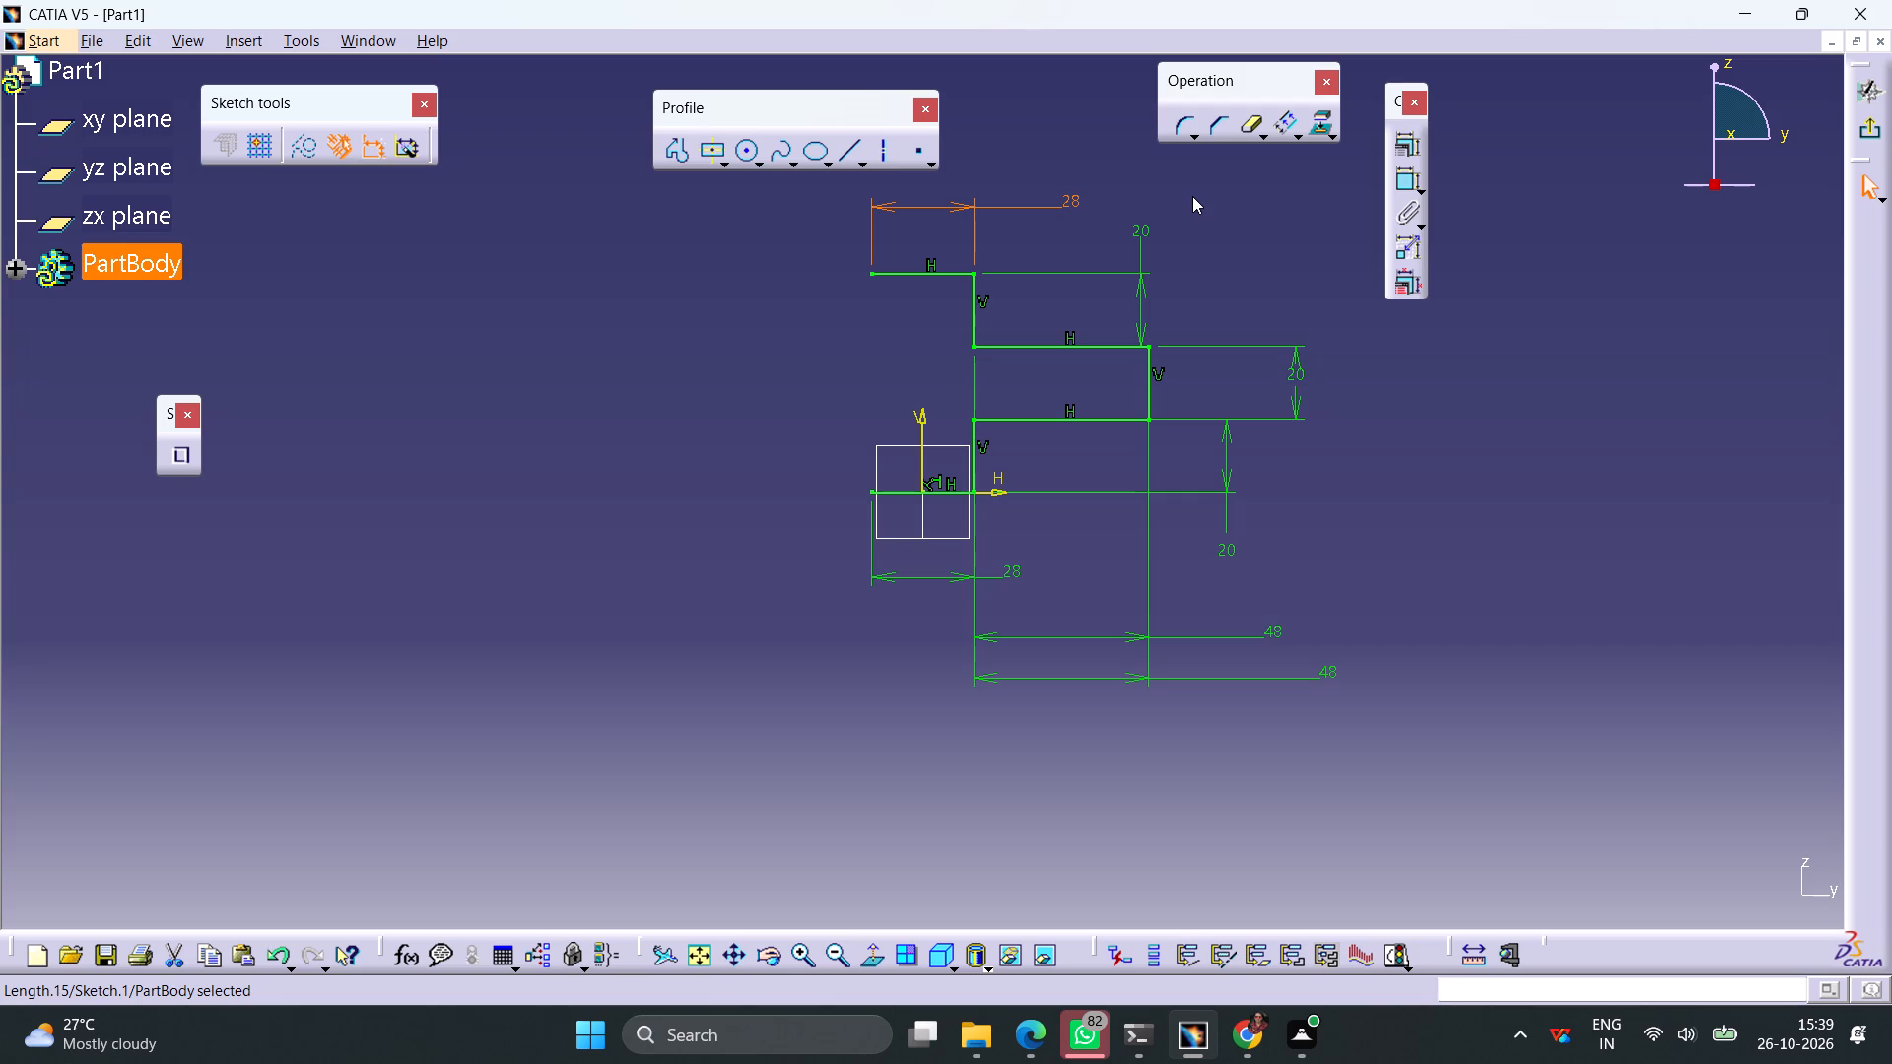
Extend the profile with another horizontal line from the free end of the top 28 mm line, constrained to 40 mm.
left_click(847, 156)
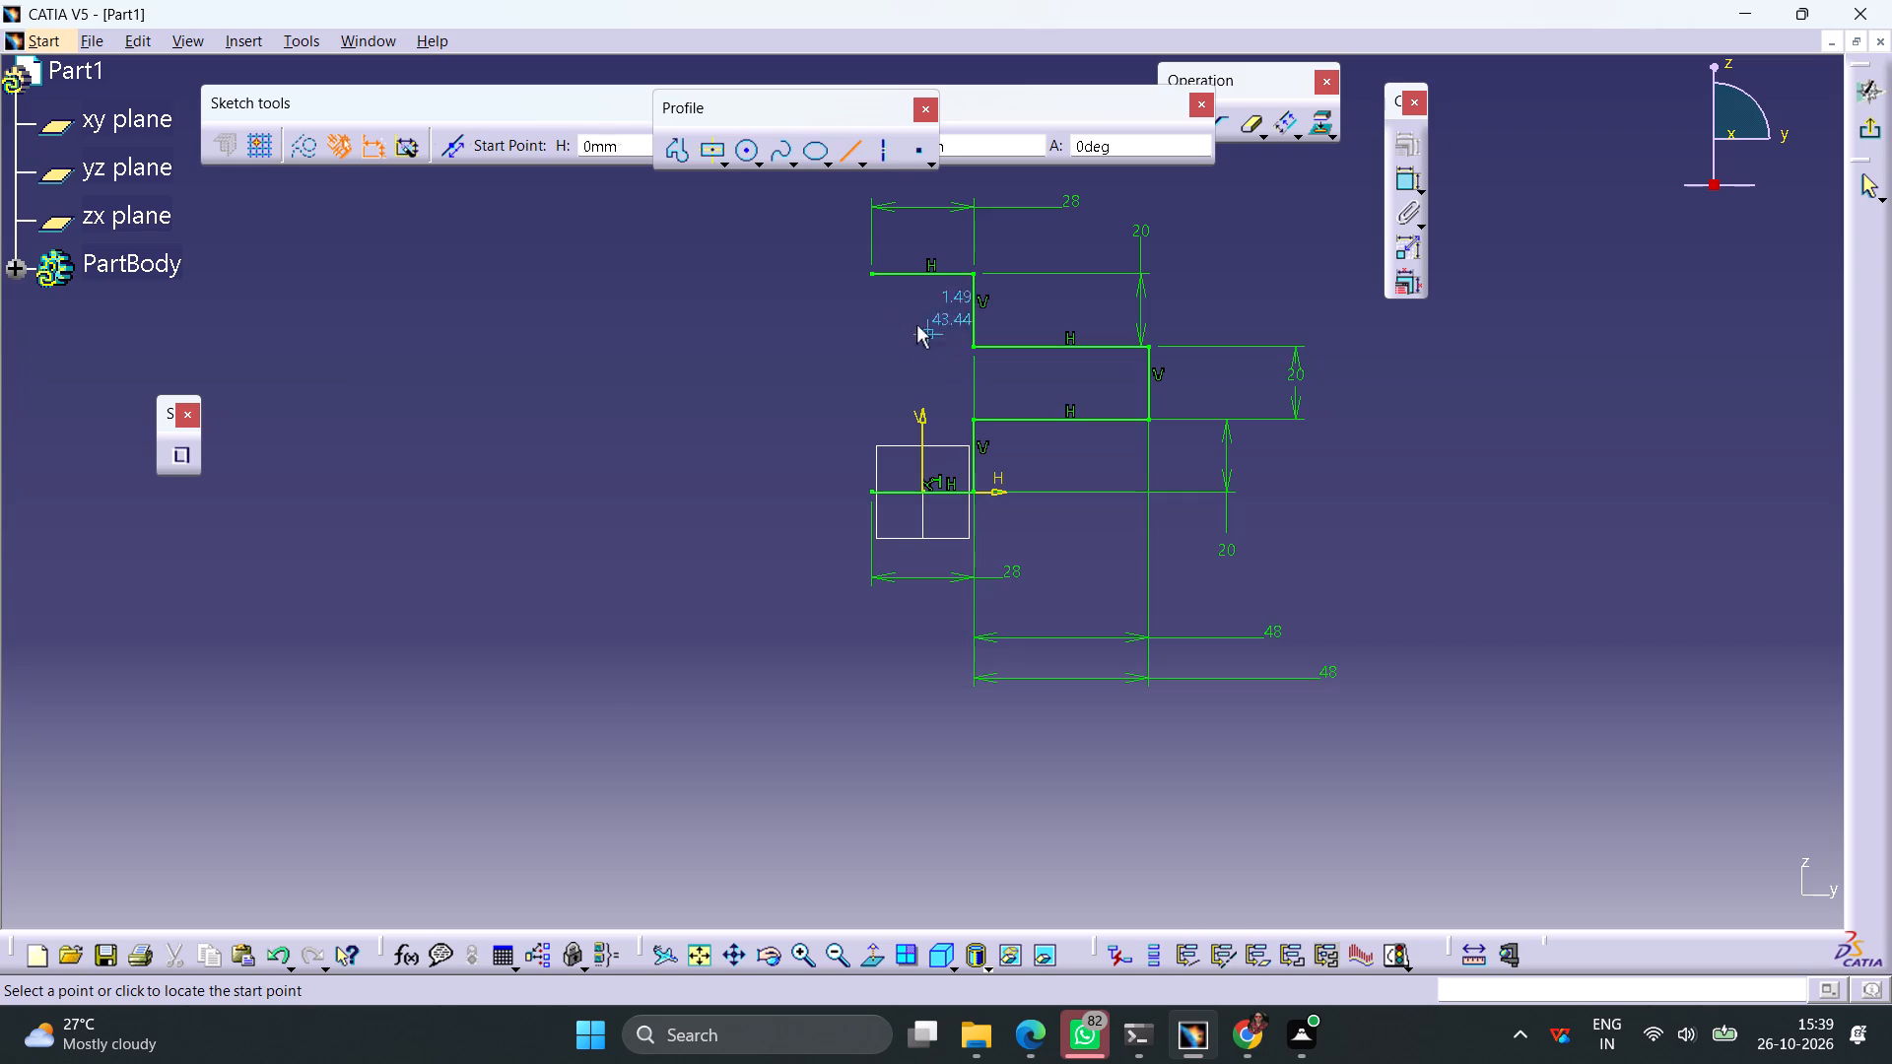
left_click(870, 275)
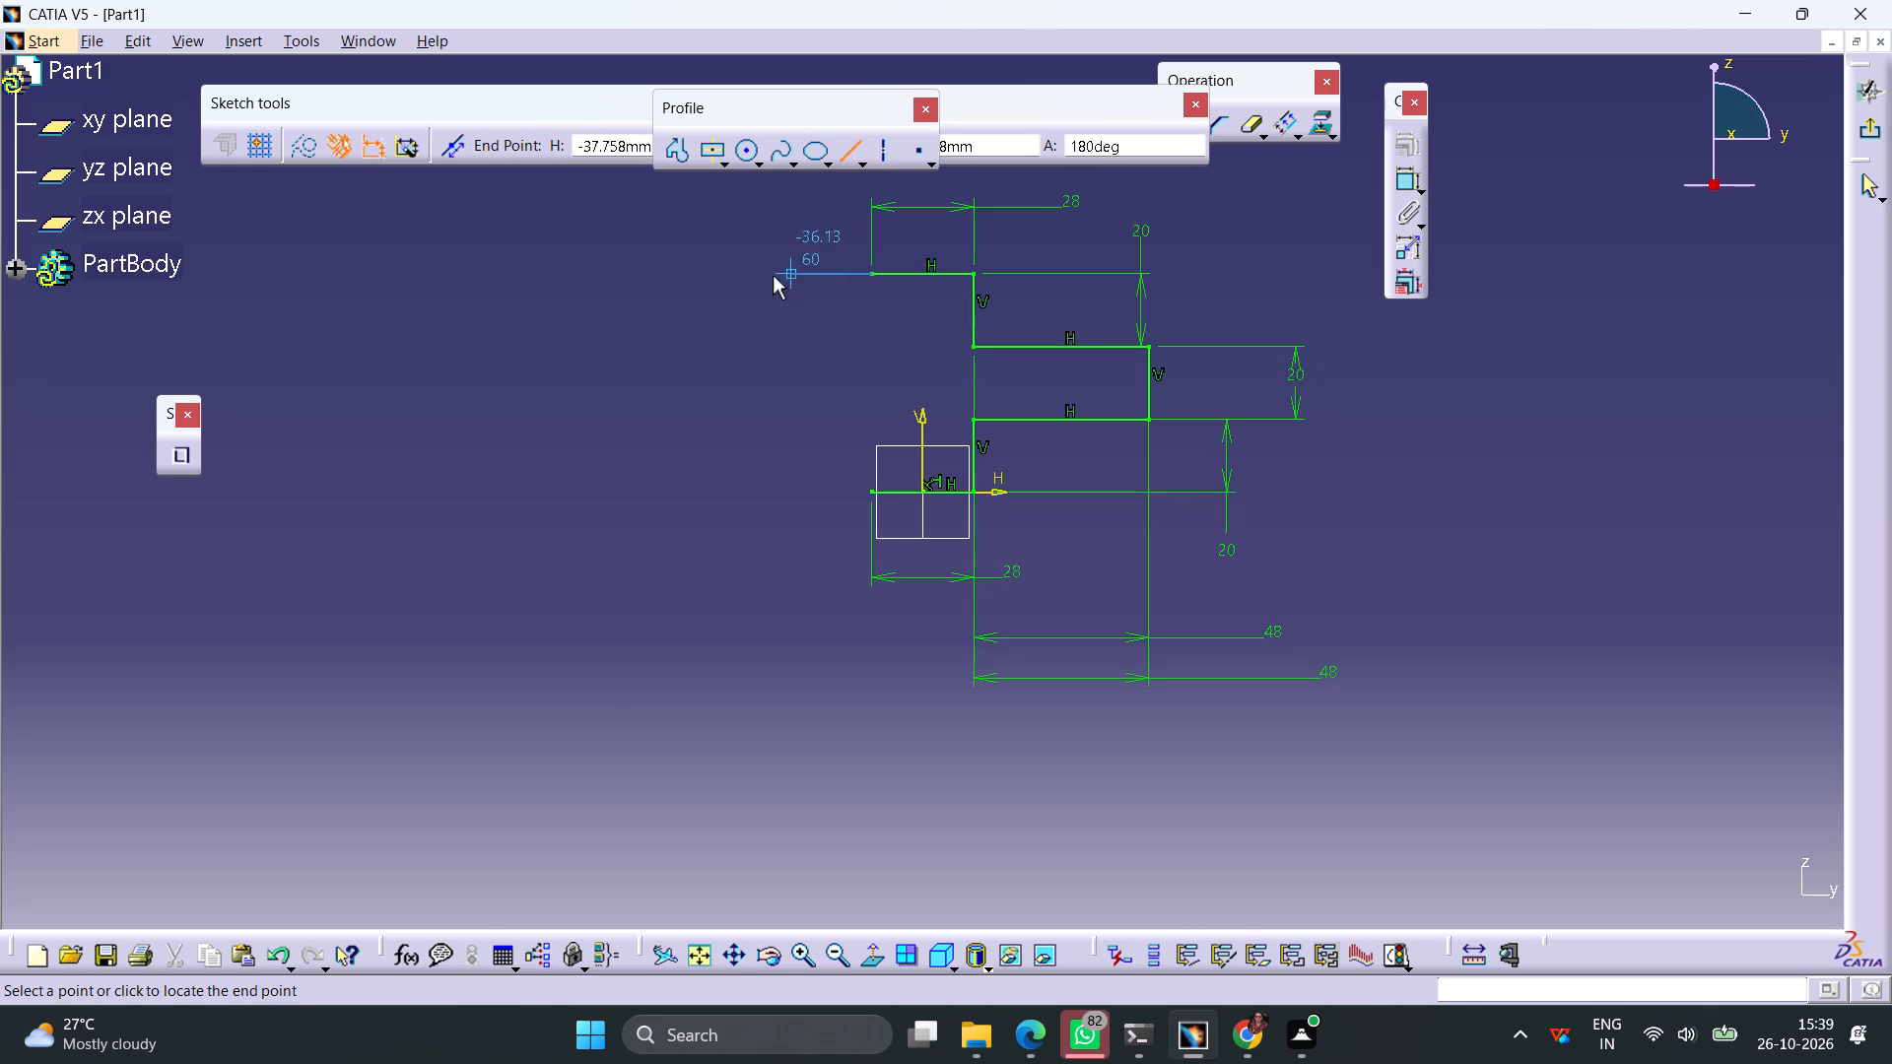
left_click(749, 276)
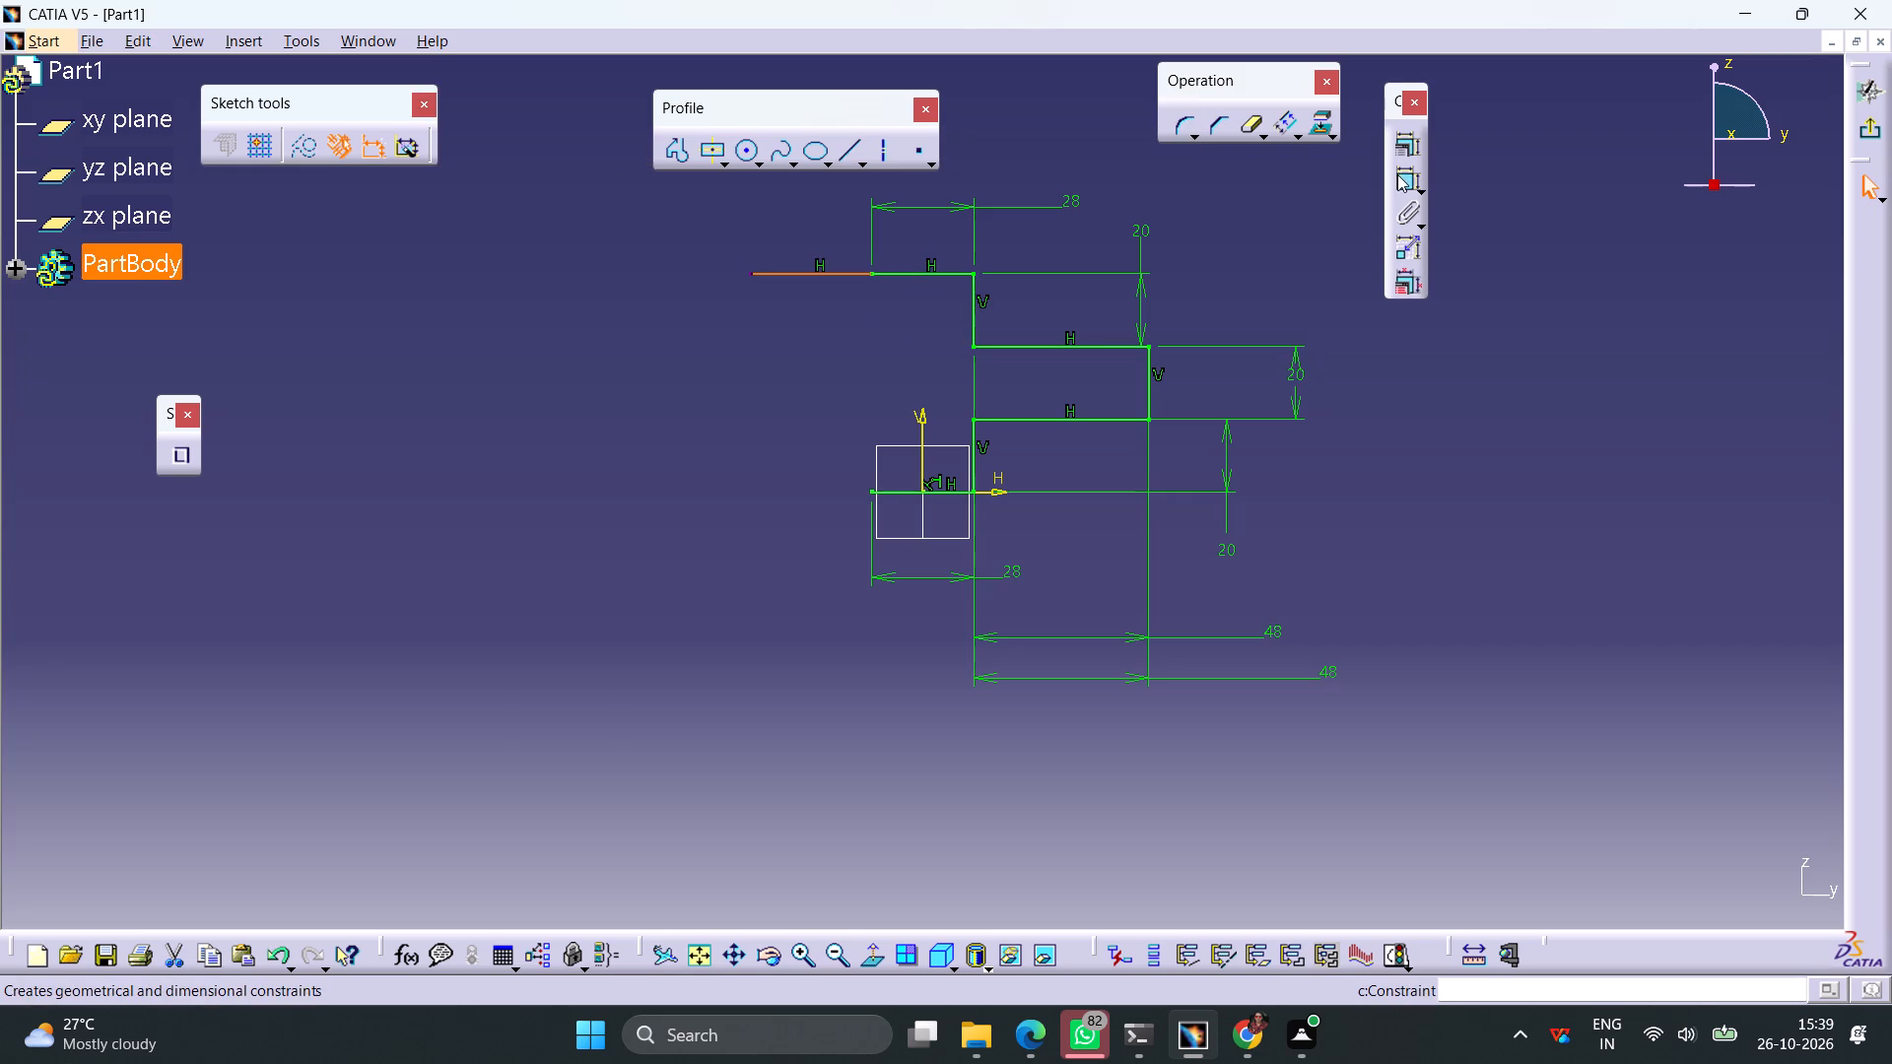
left_click(1398, 178)
left_click(648, 245)
double_click(648, 239)
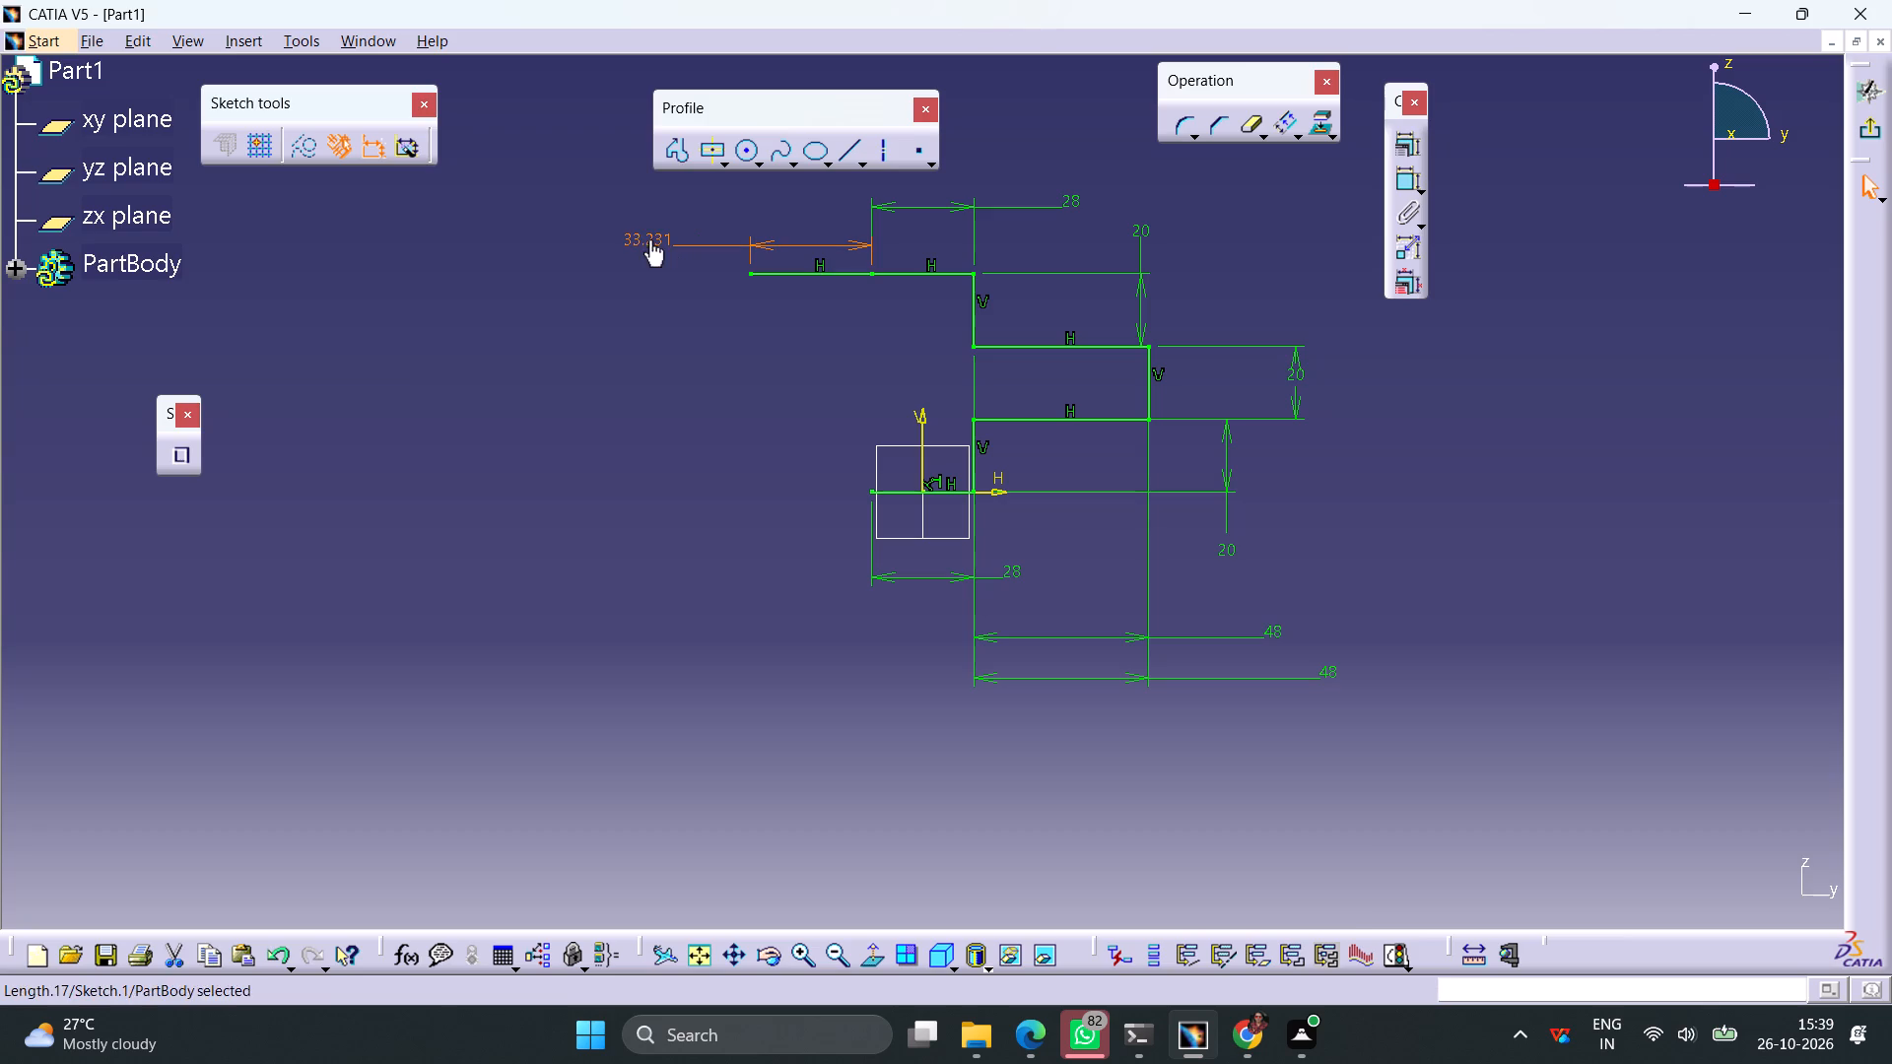
type("40")
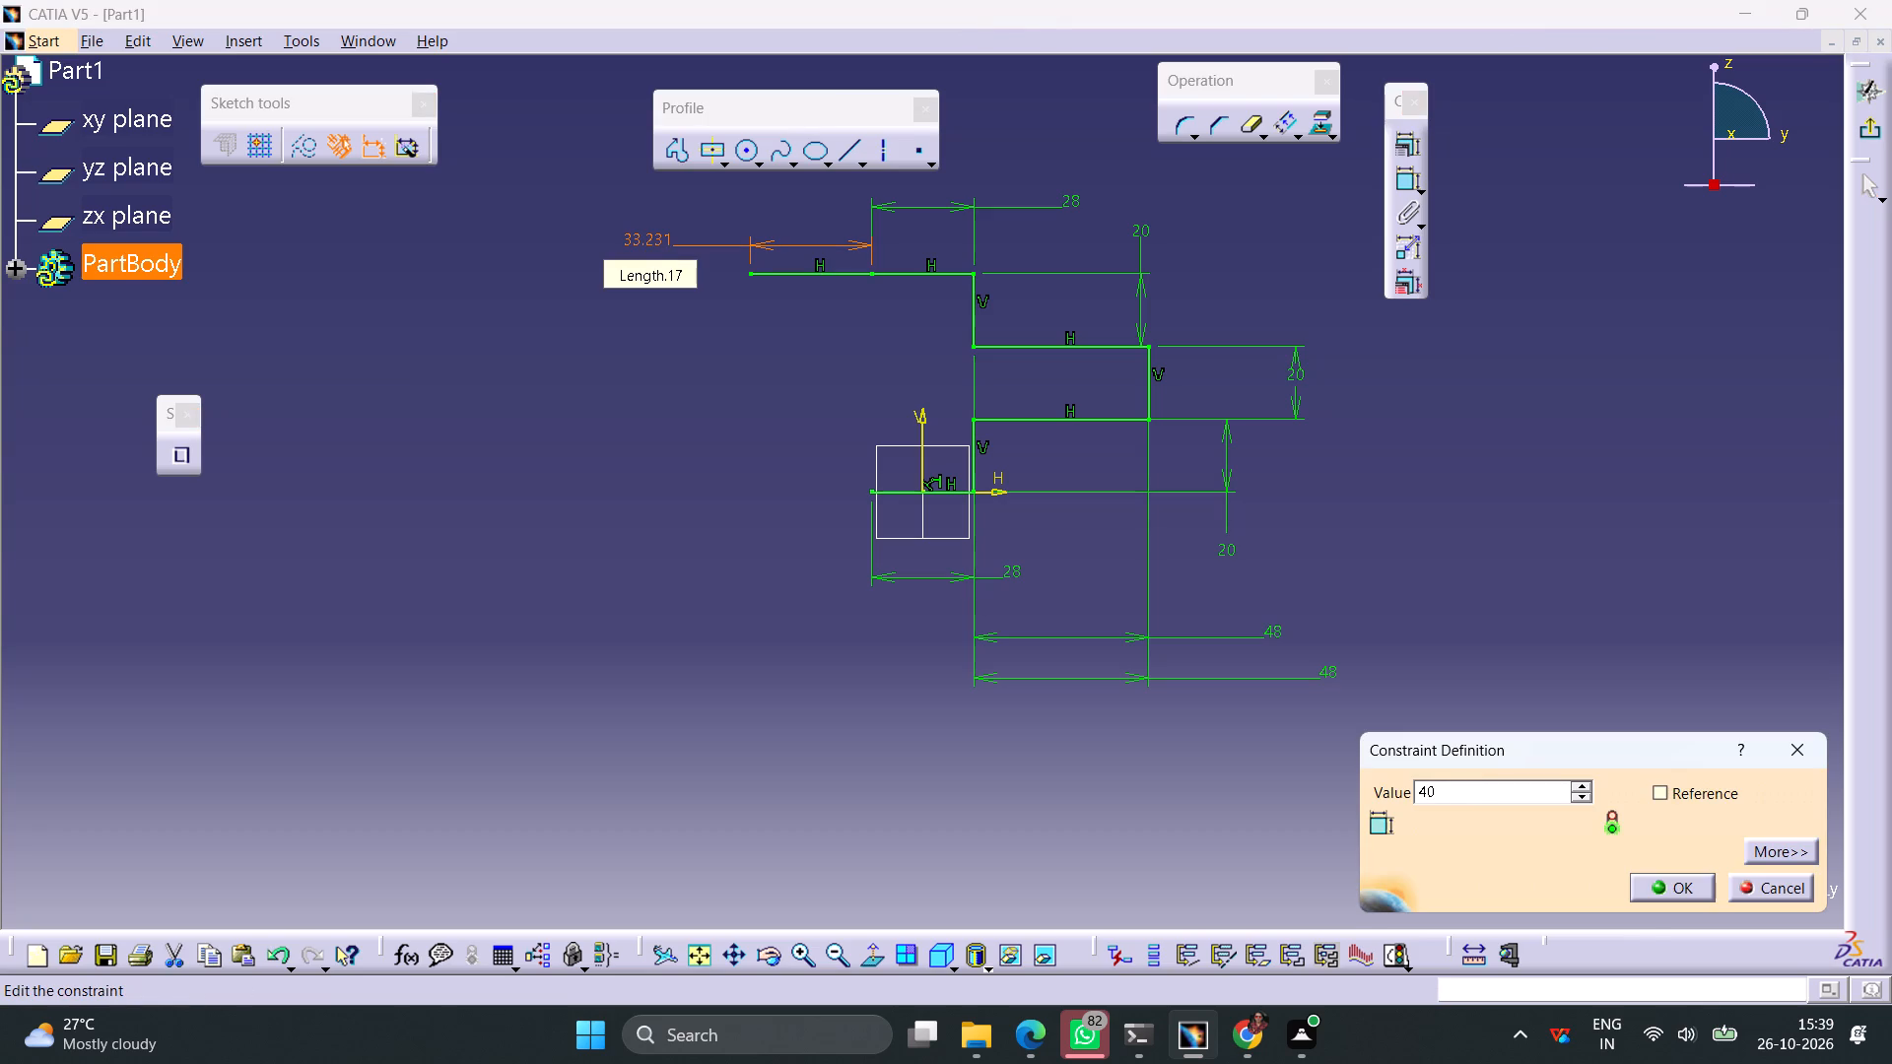
key("Return")
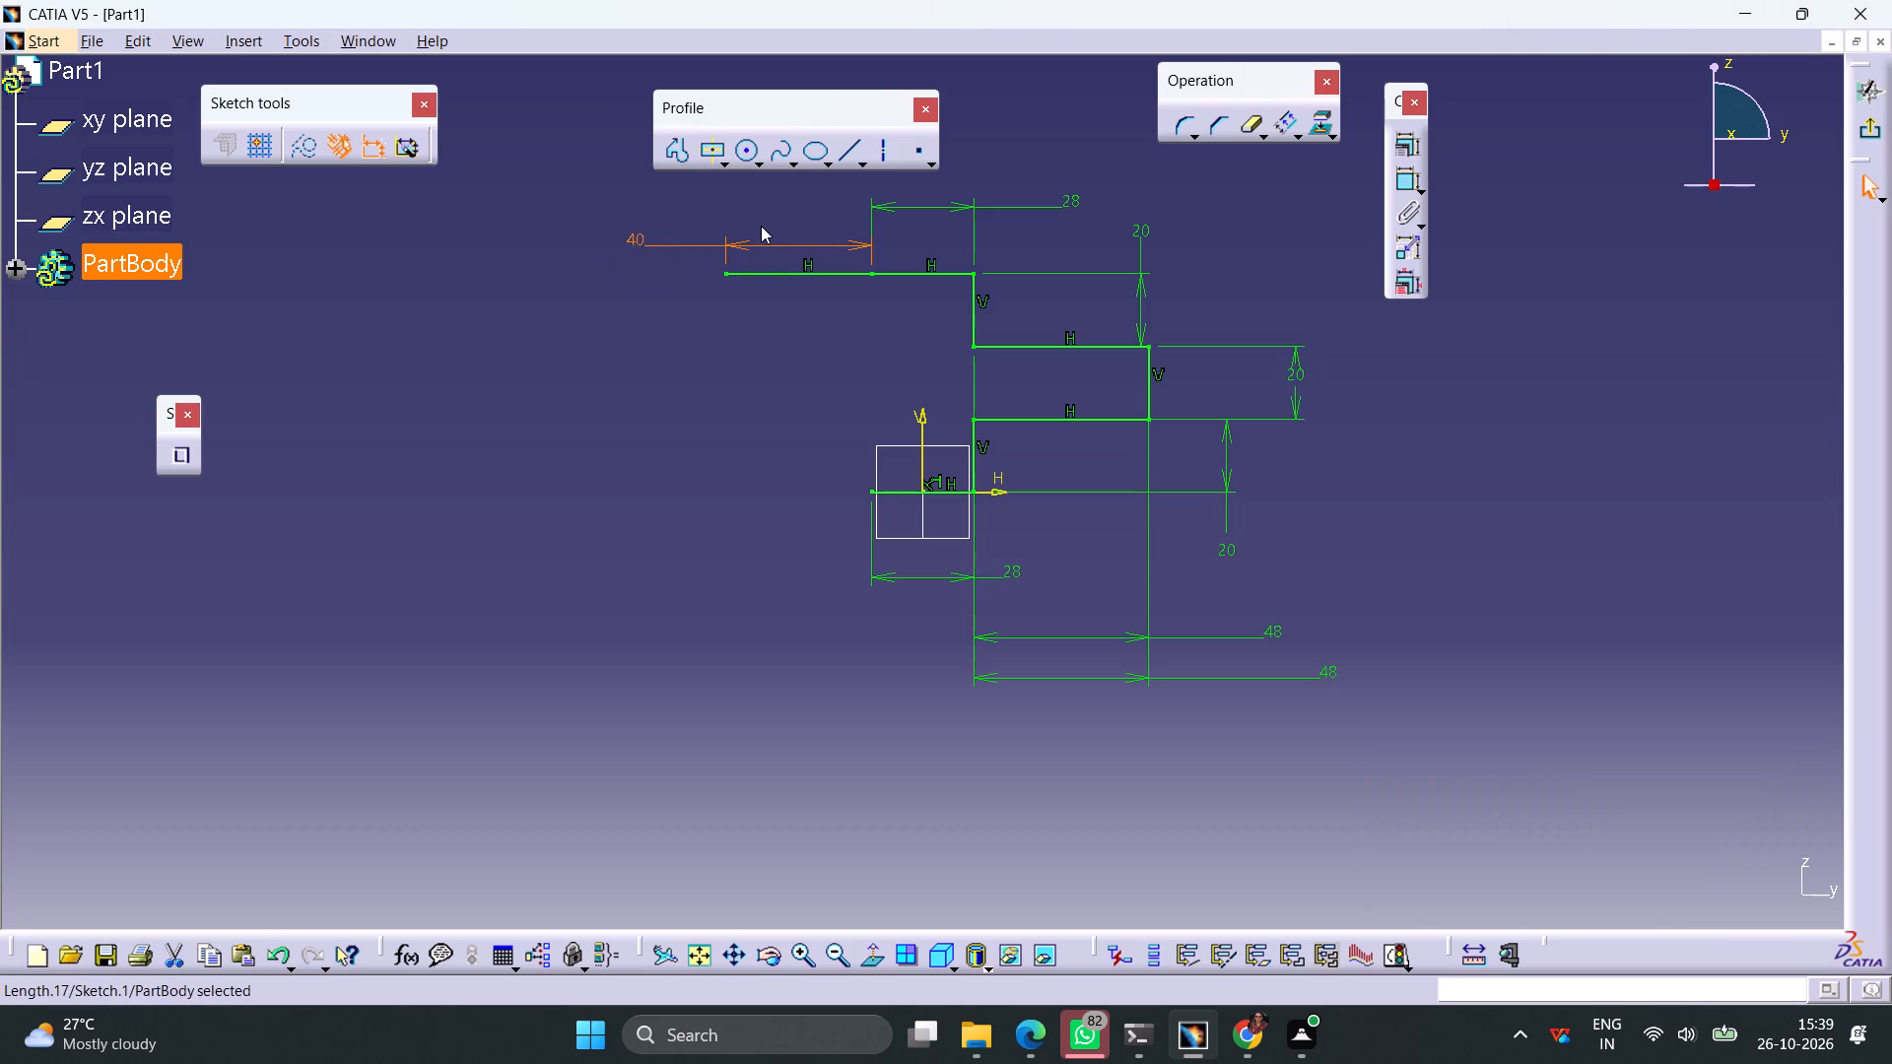
Close the profile with a vertical line down to the horizontal axis and a horizontal line to the base line's free end.
left_click(847, 149)
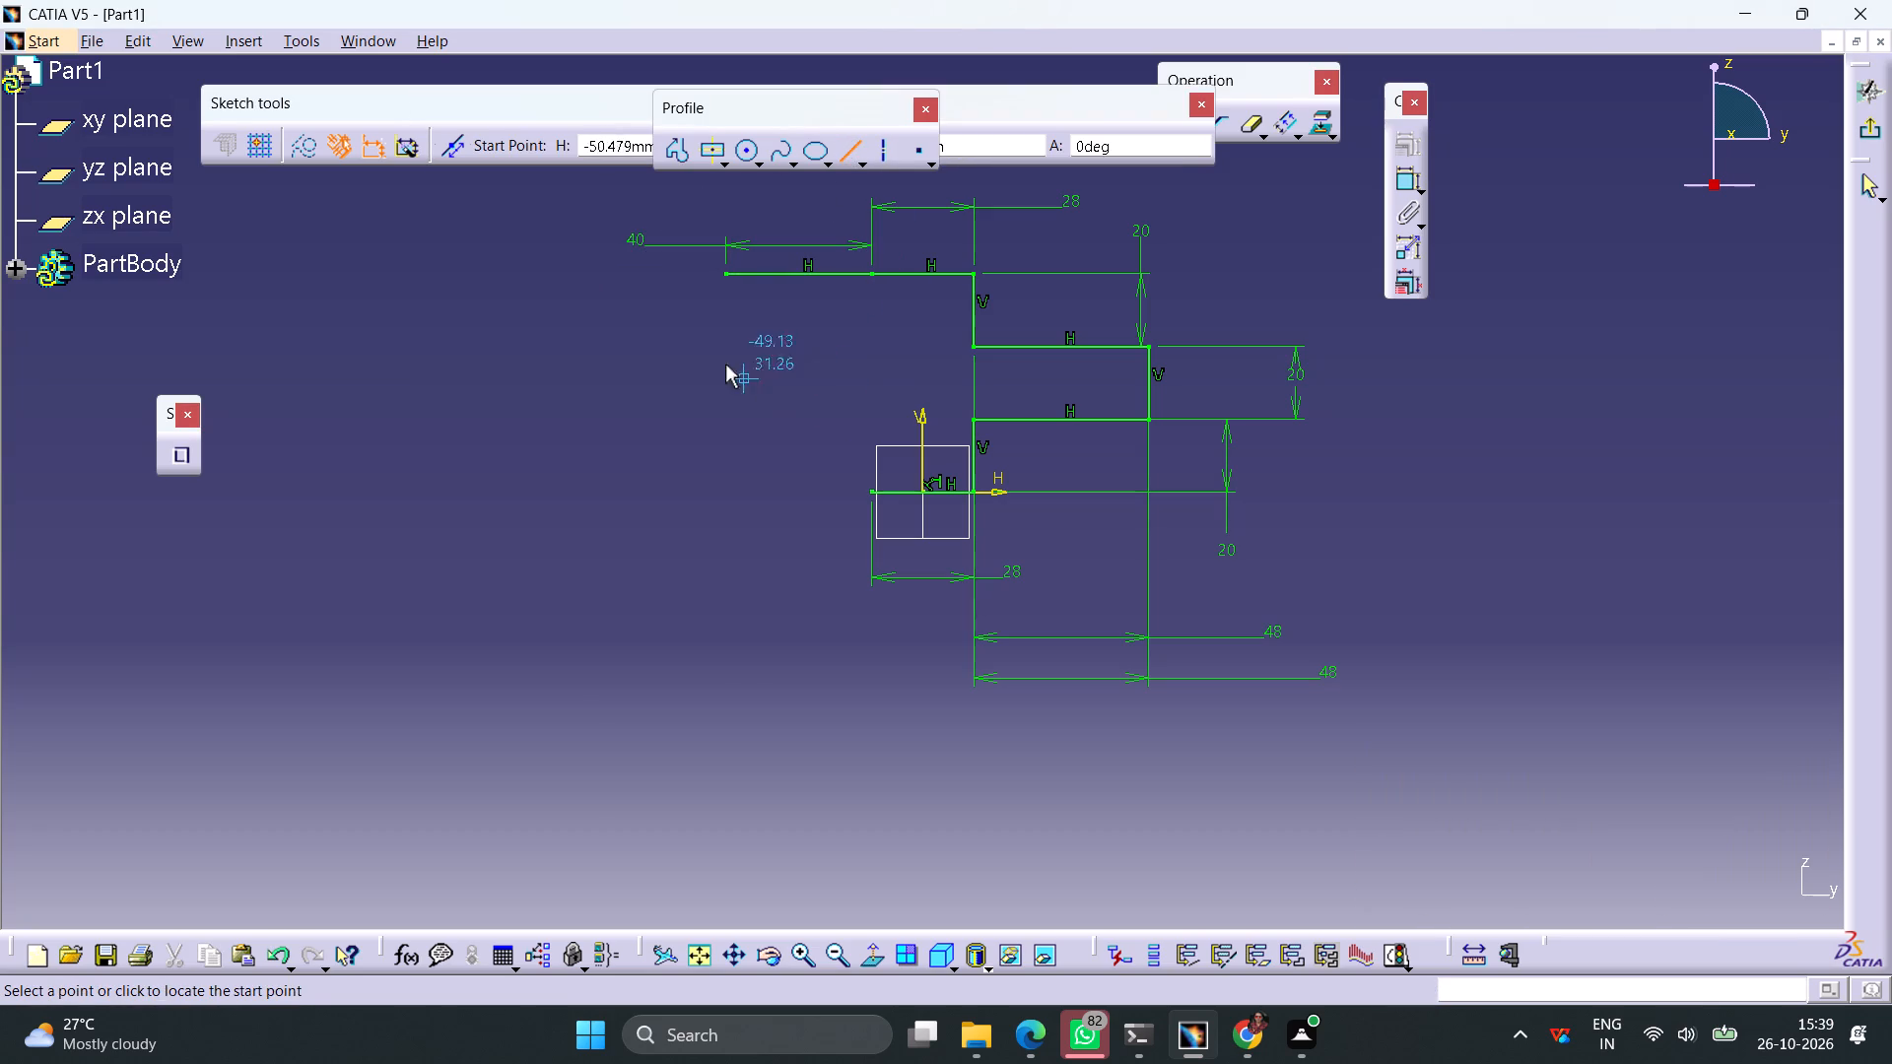
left_click(725, 277)
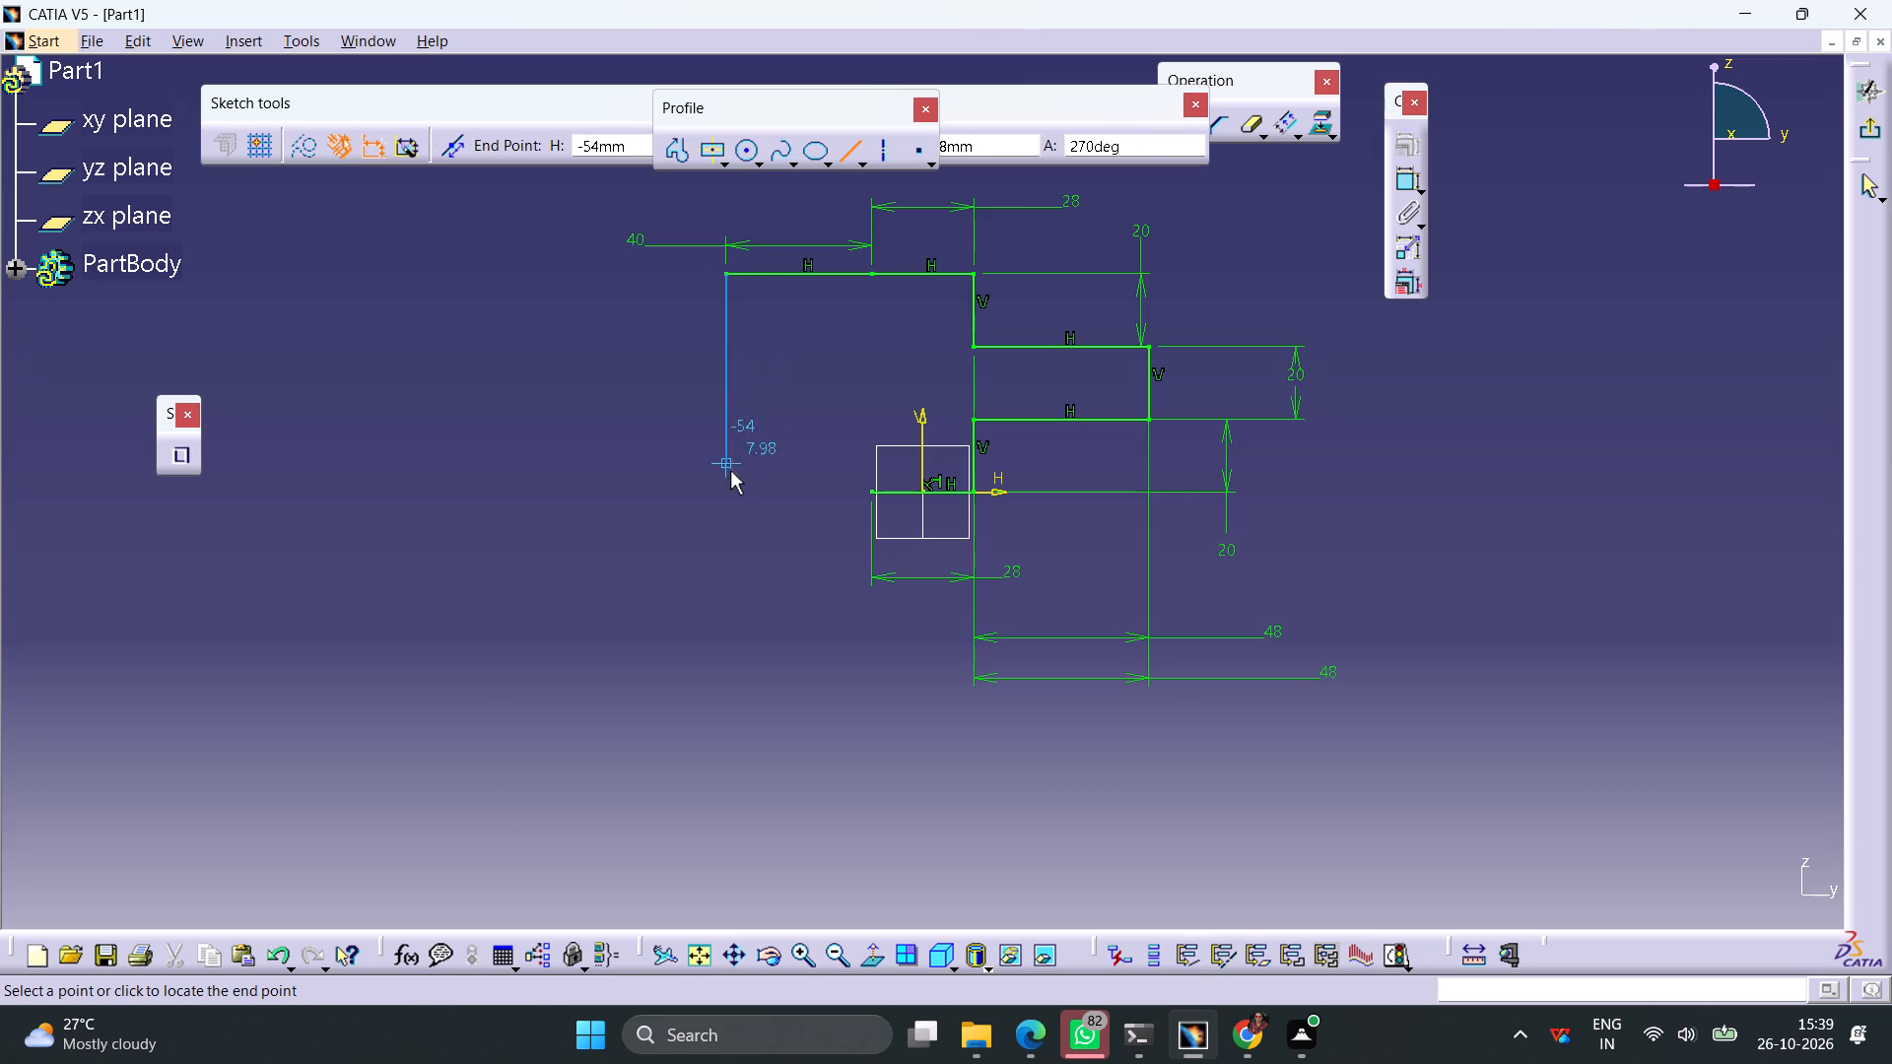
left_click(729, 492)
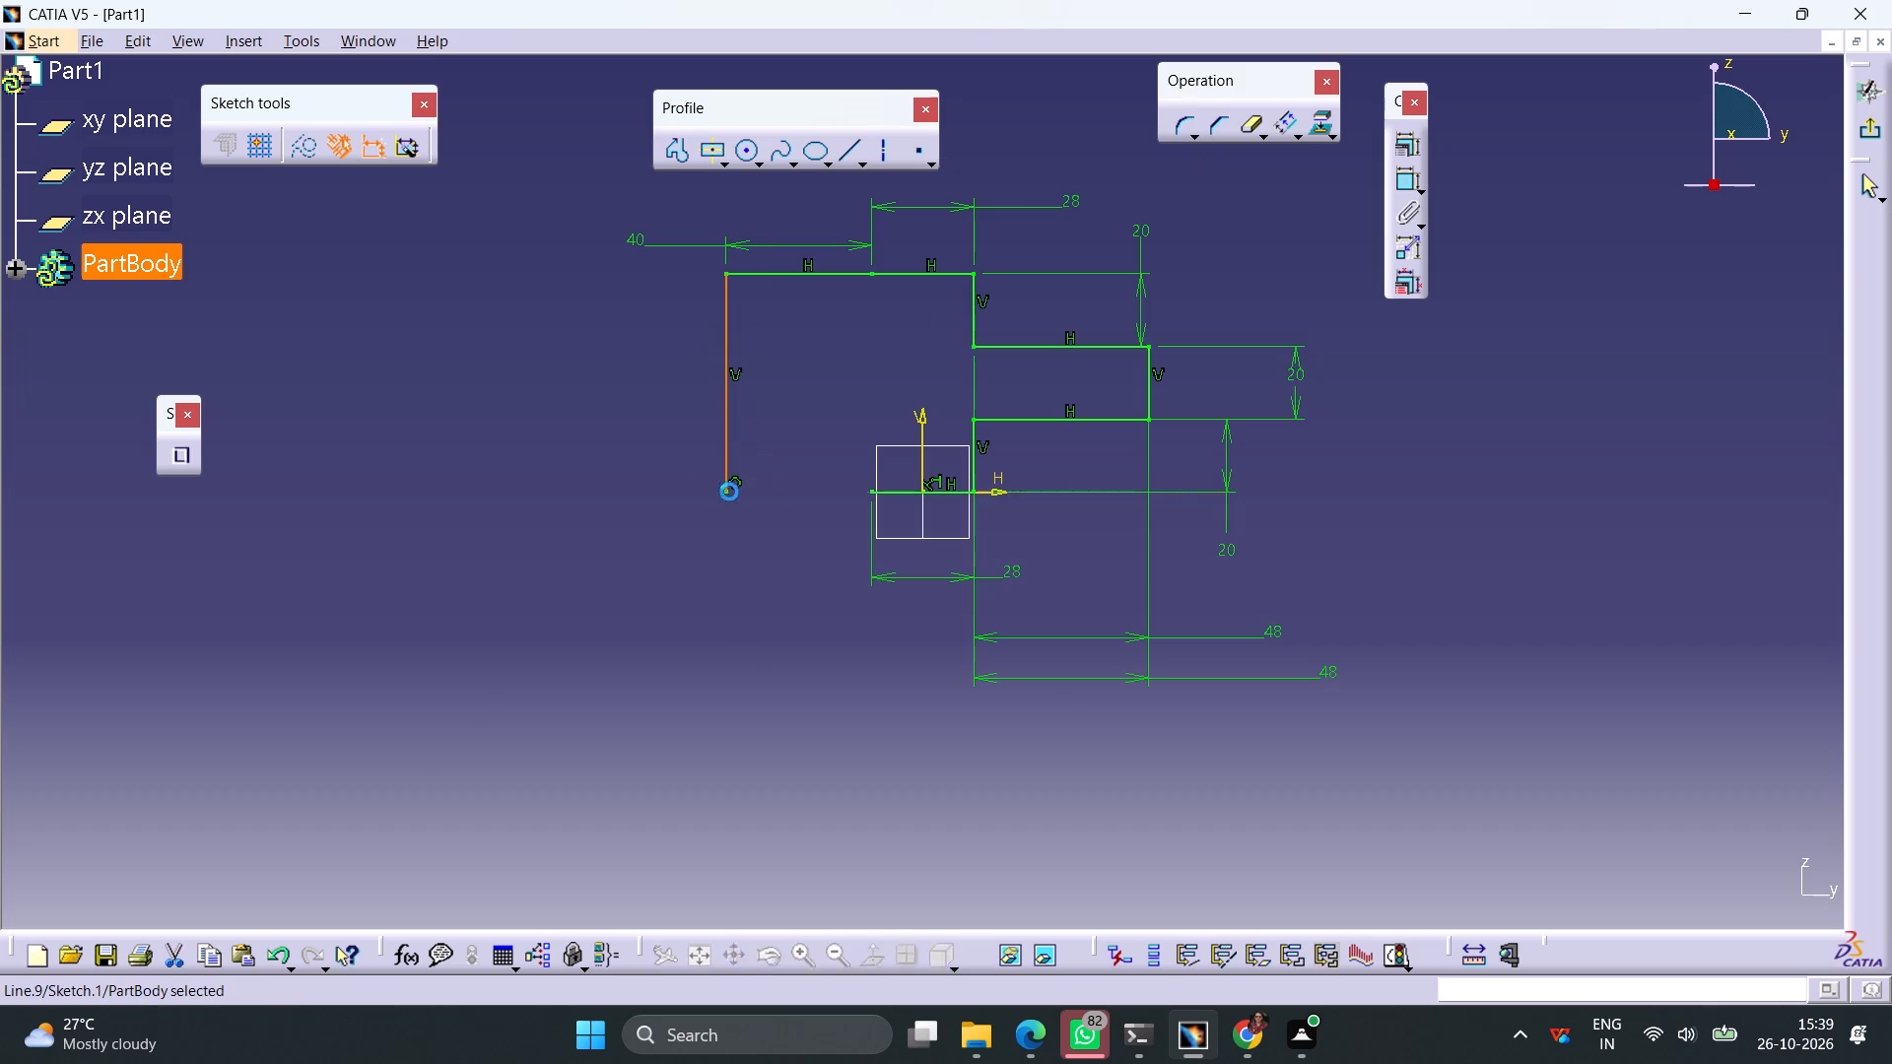
left_click(843, 159)
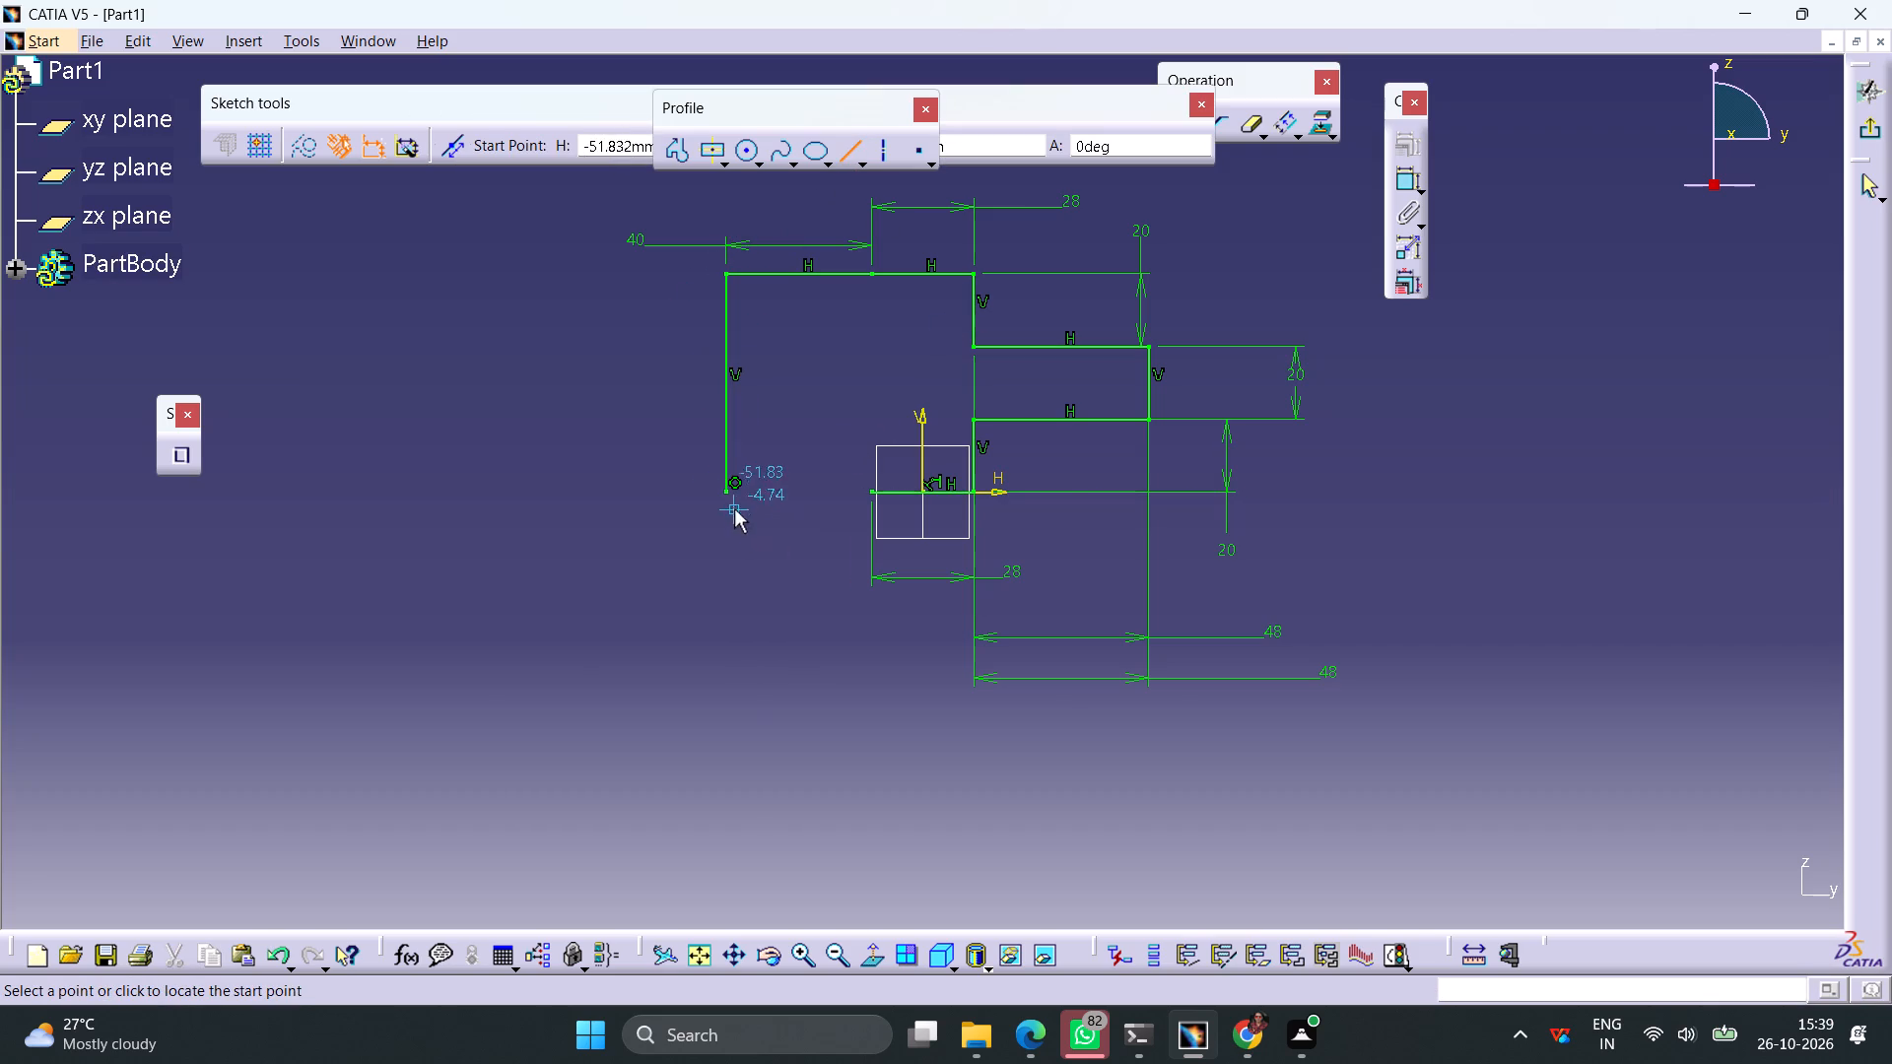
left_click(727, 493)
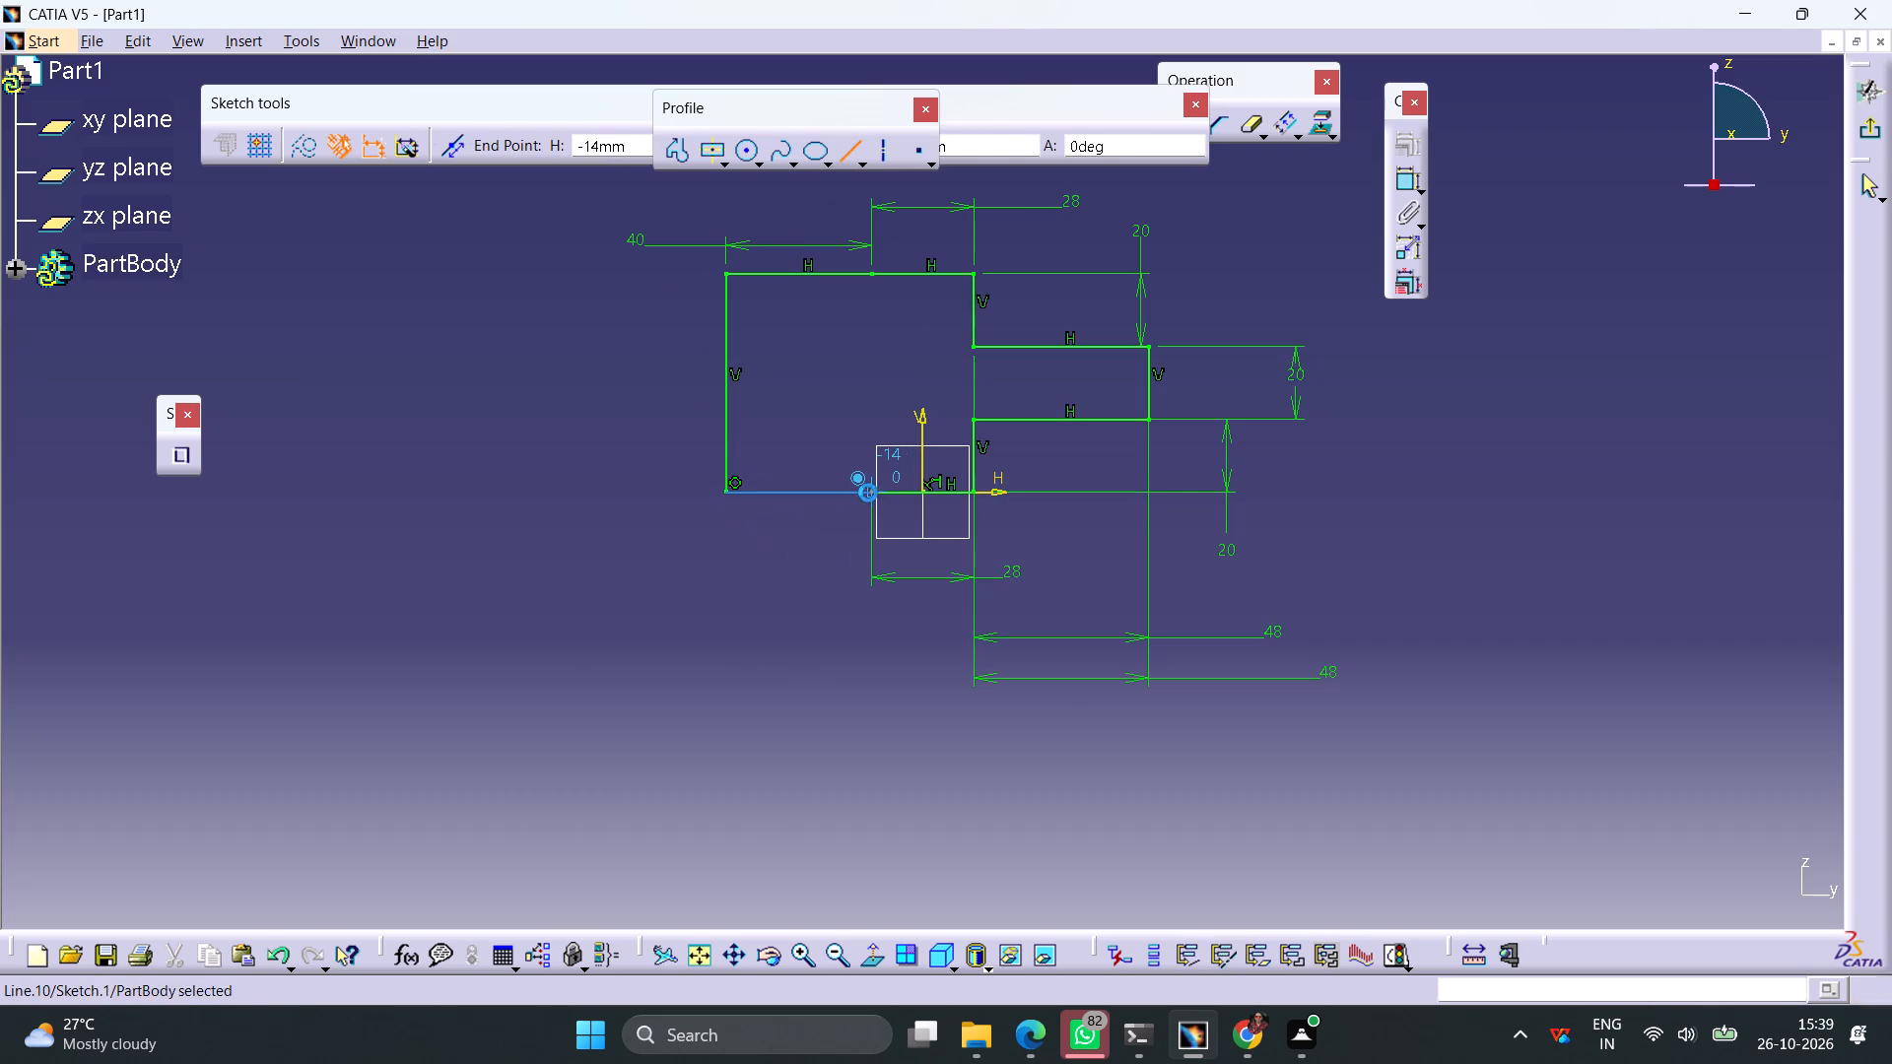
left_click(868, 493)
left_click(837, 552)
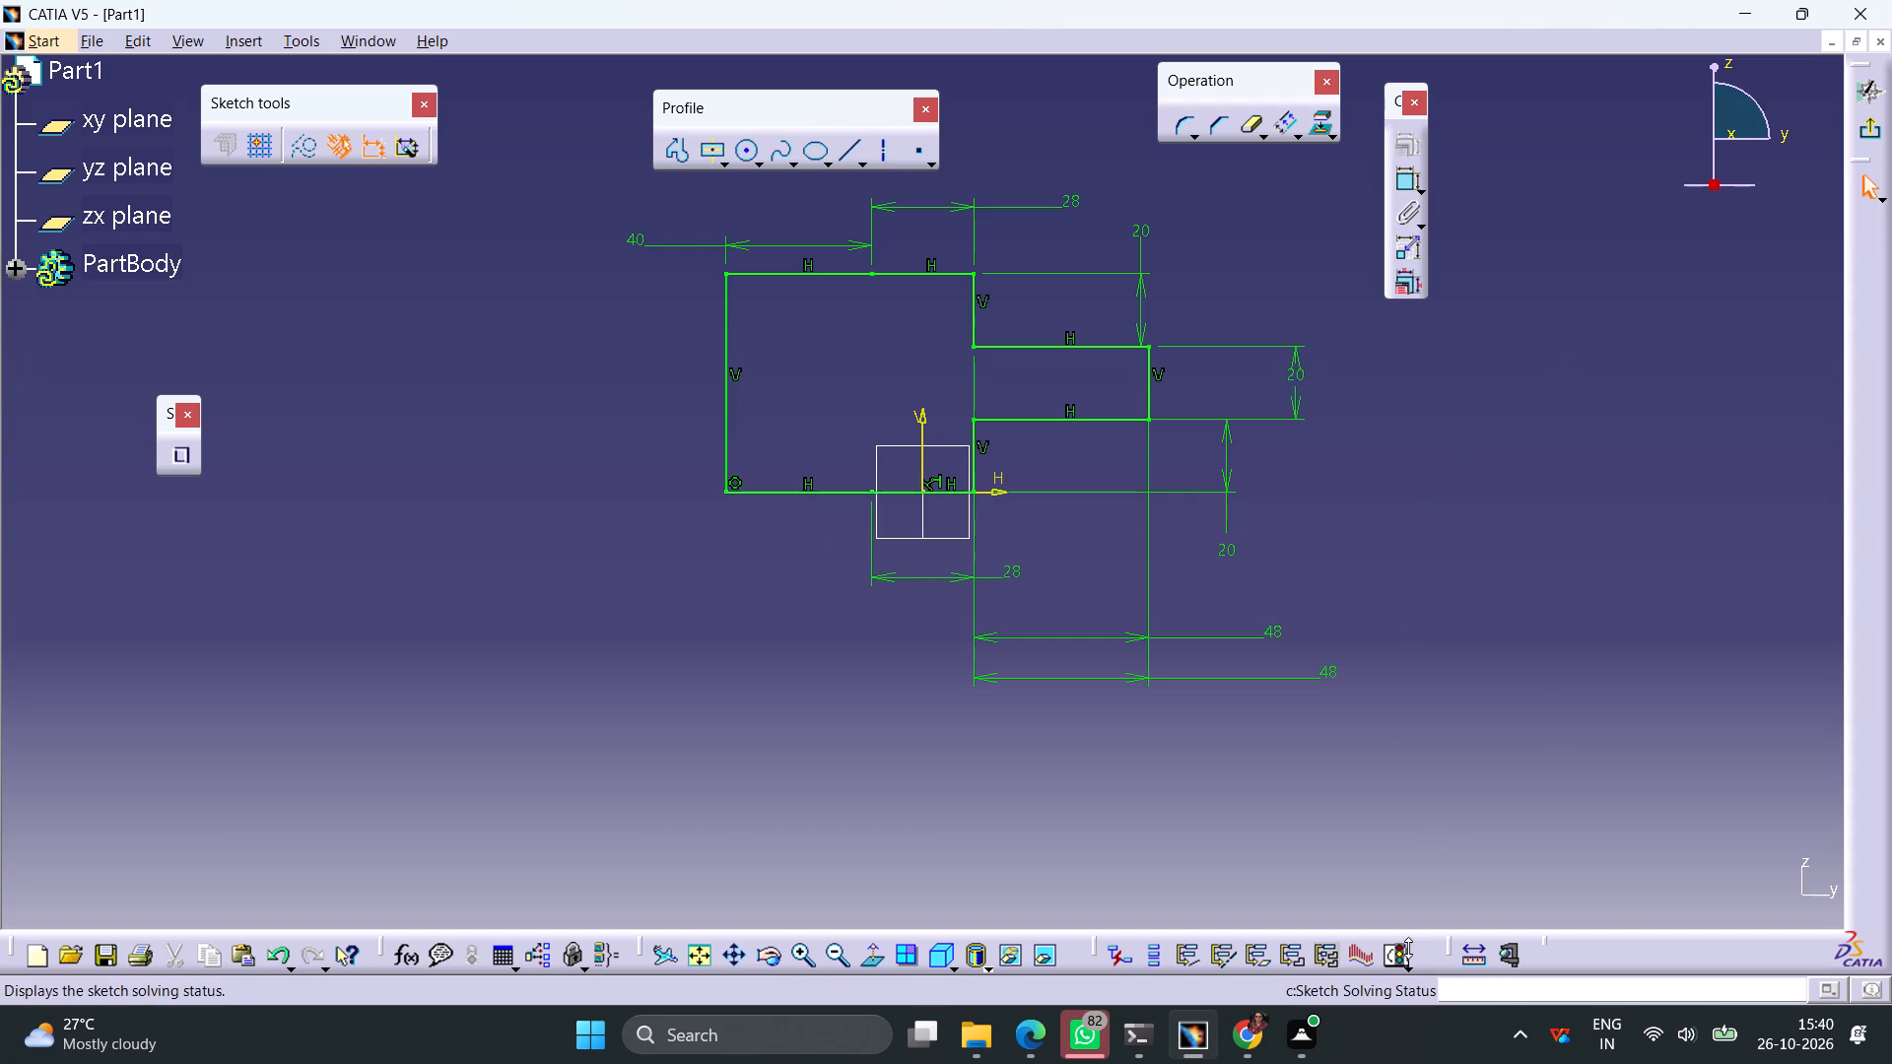
Check the sketch's solving status.
left_click(1397, 958)
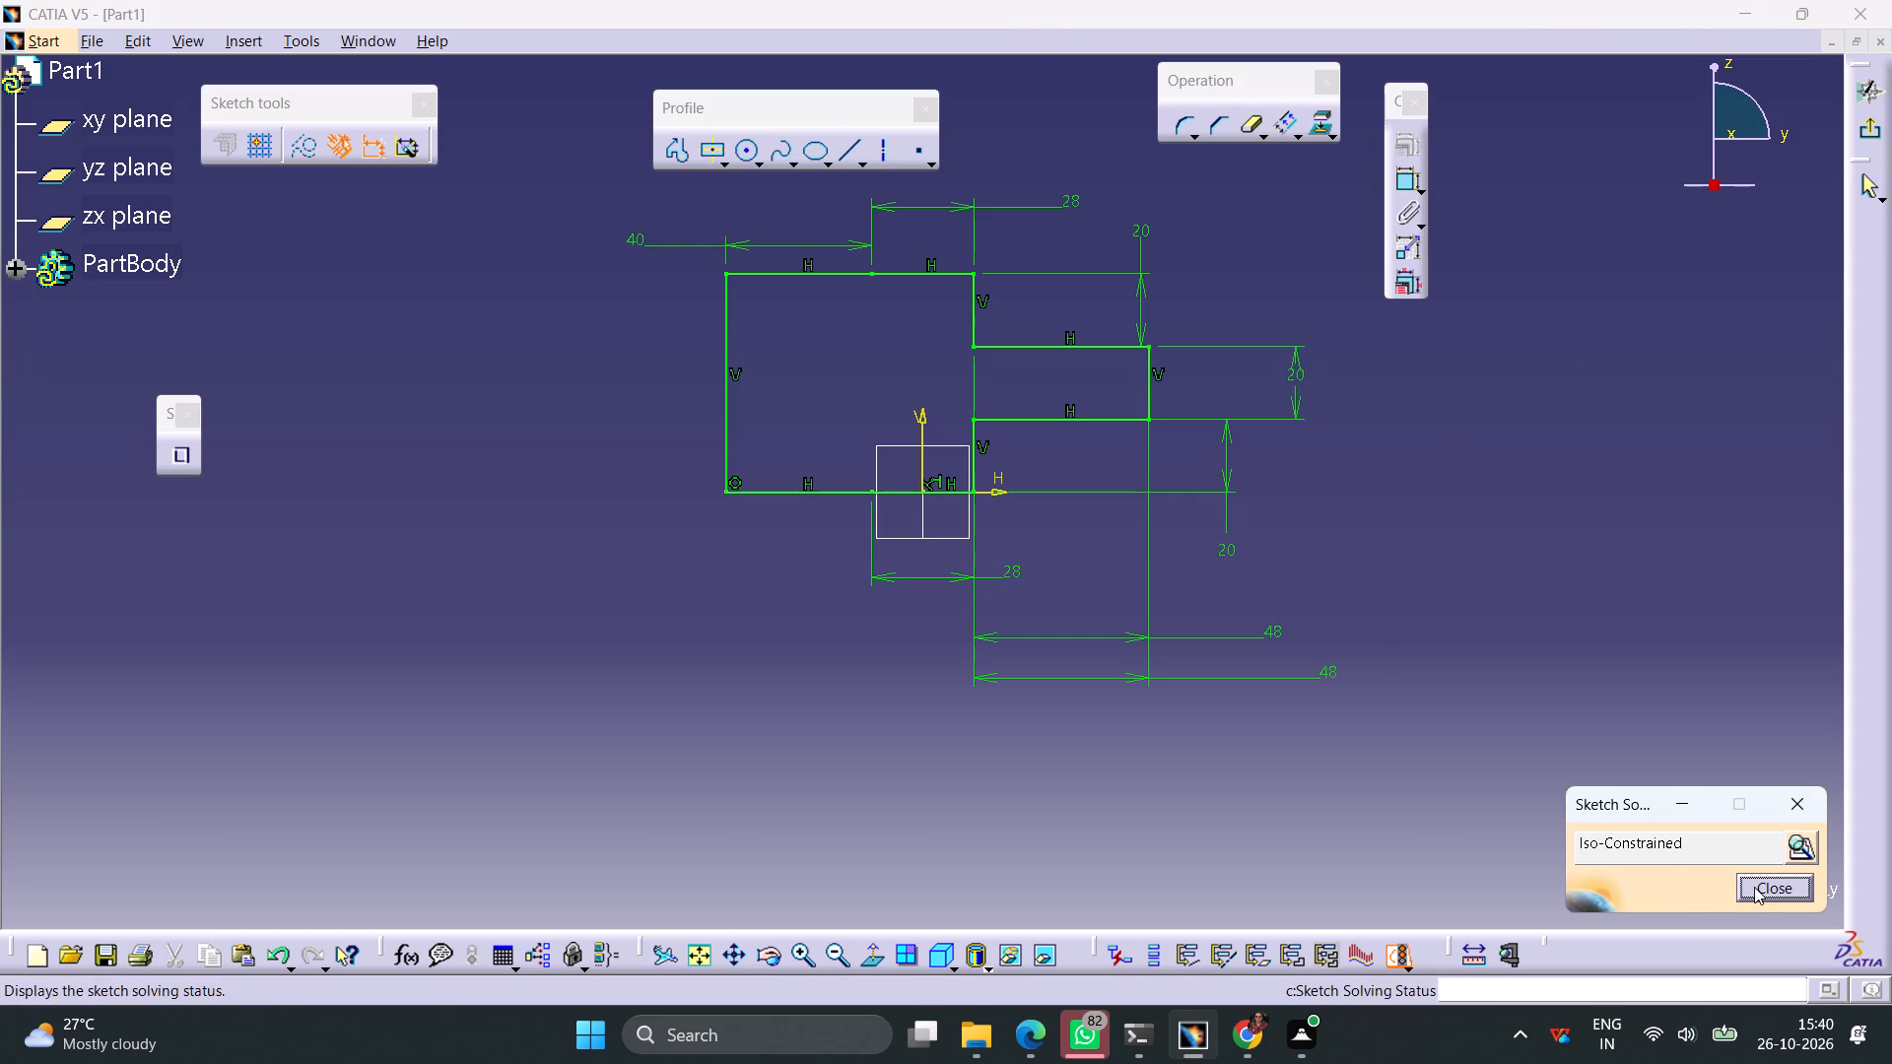
left_click(1754, 887)
Exit the sketch and pad the profile with mirrored extent and a length of 48/2 mm.
left_click(1862, 132)
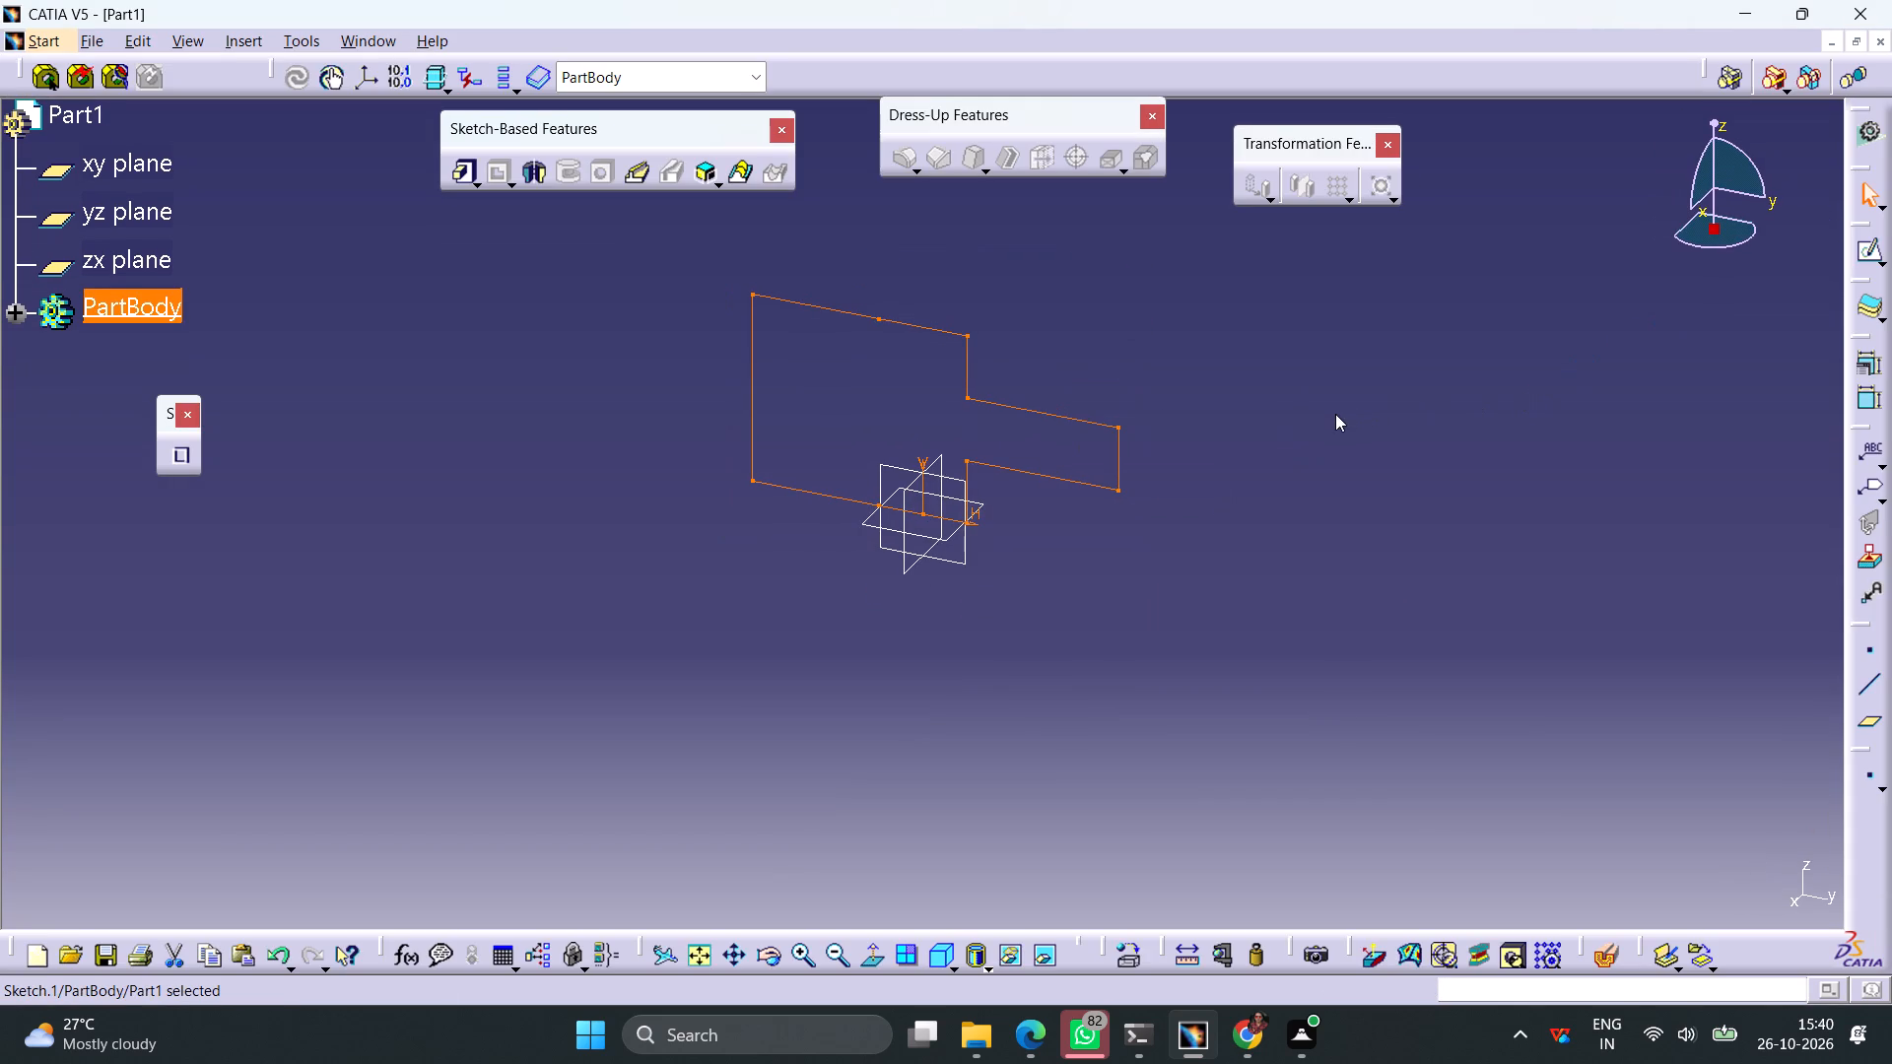
left_click(465, 174)
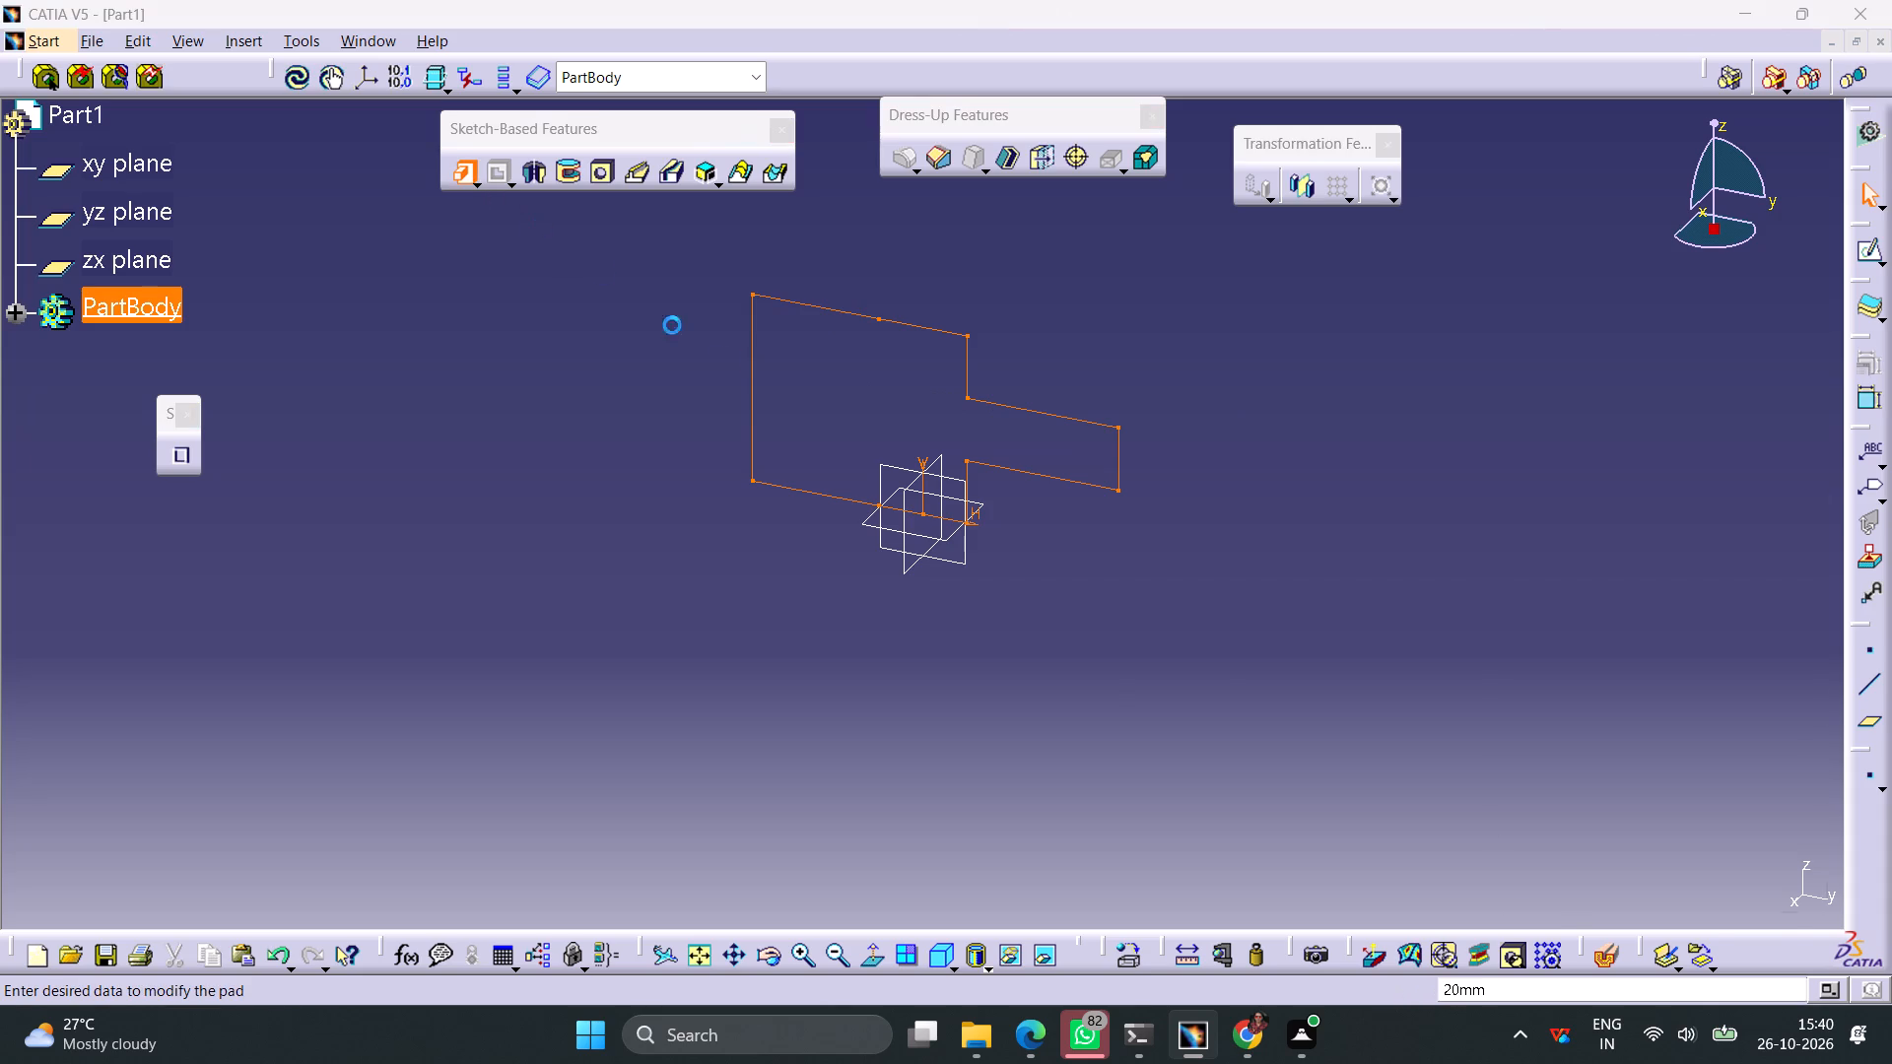
left_click(1546, 769)
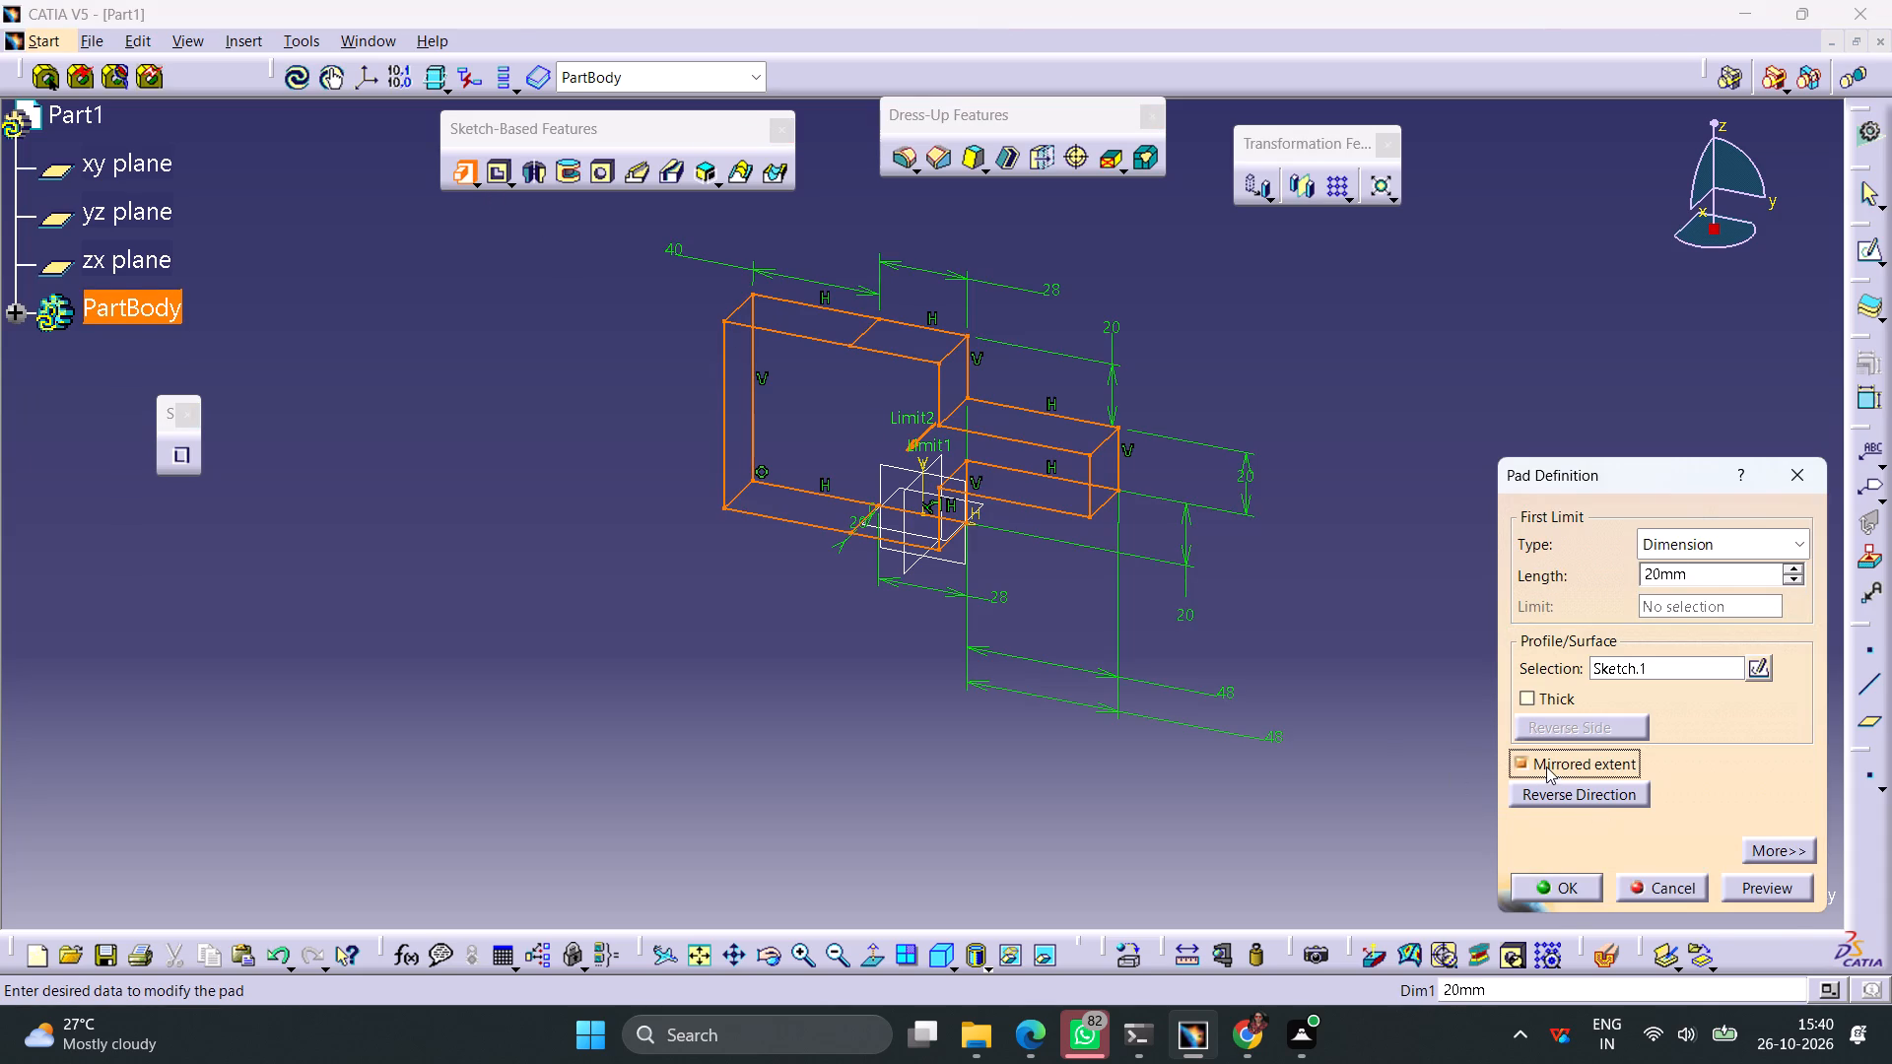
left_click_drag(1707, 580, 1372, 584)
type("48/2")
key("Return")
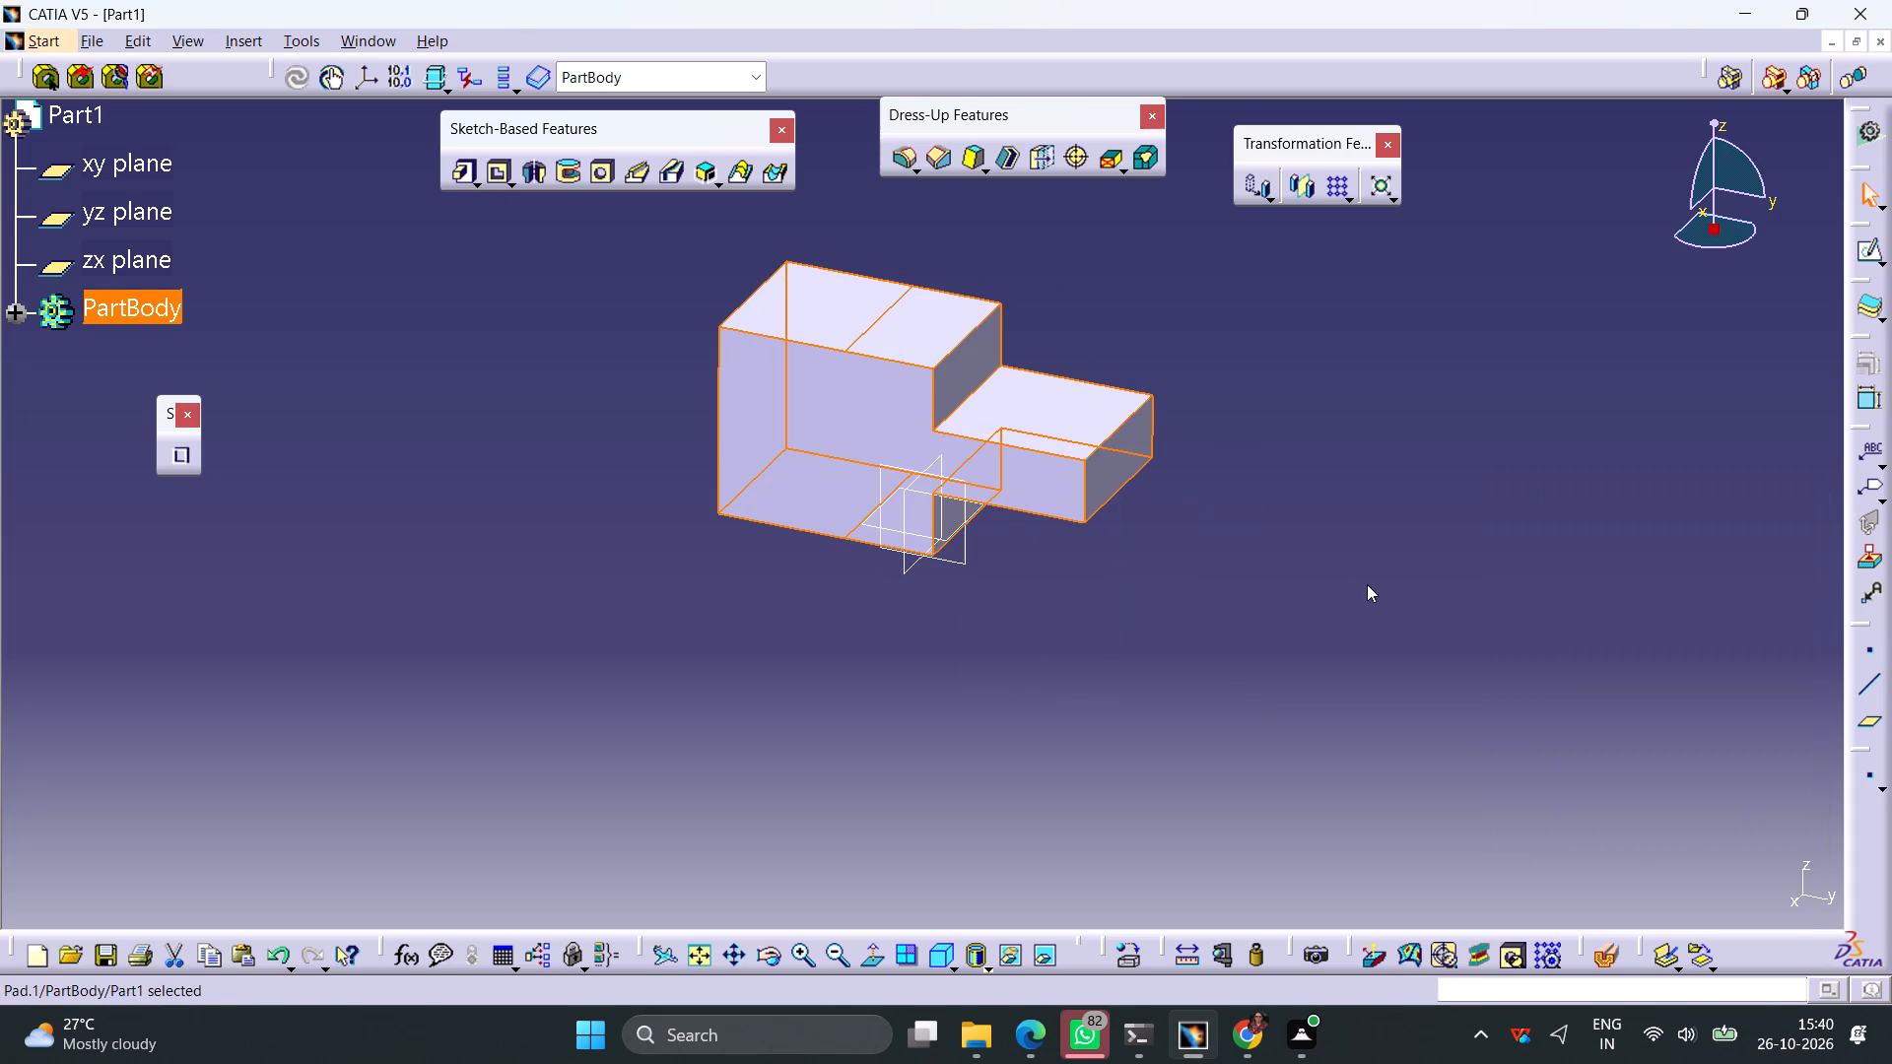
left_click(1244, 585)
Round the projecting tongue with a tritangent fillet between the body's two opposite side faces, removing the tongue's end face.
left_click(916, 165)
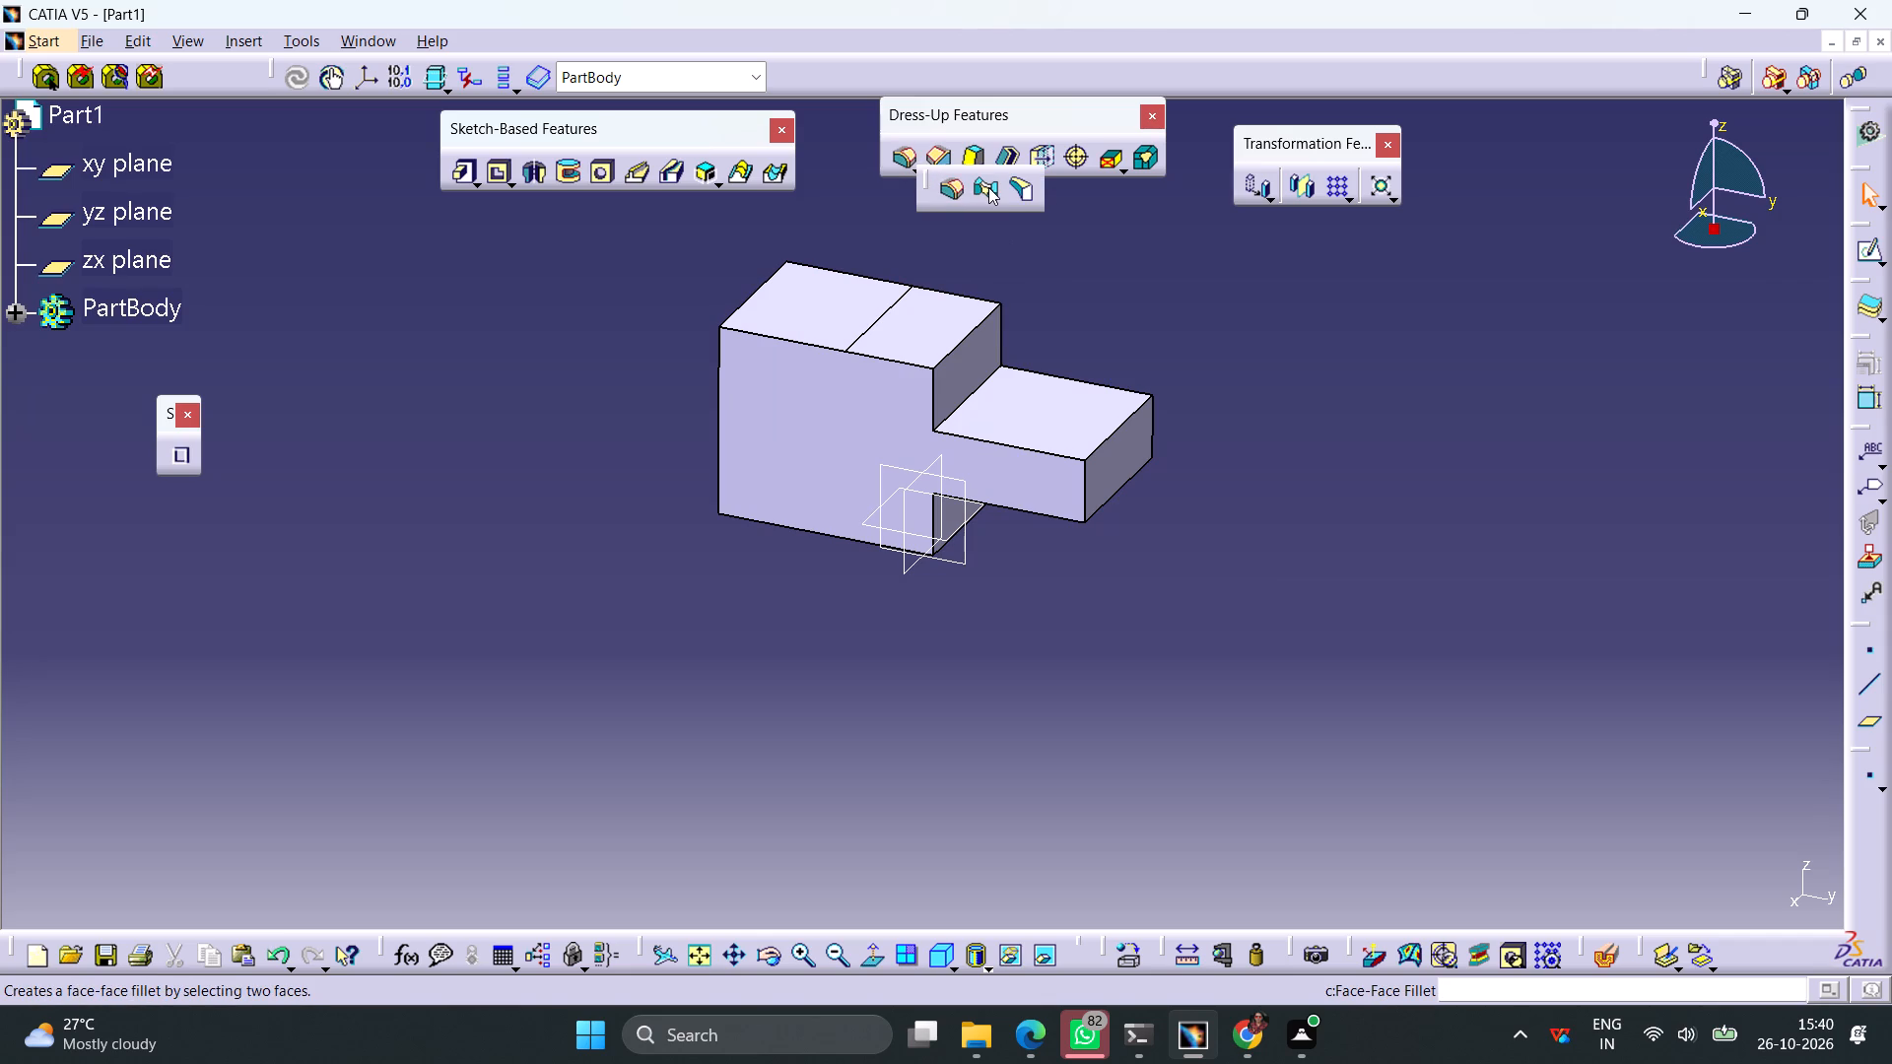
left_click(1028, 187)
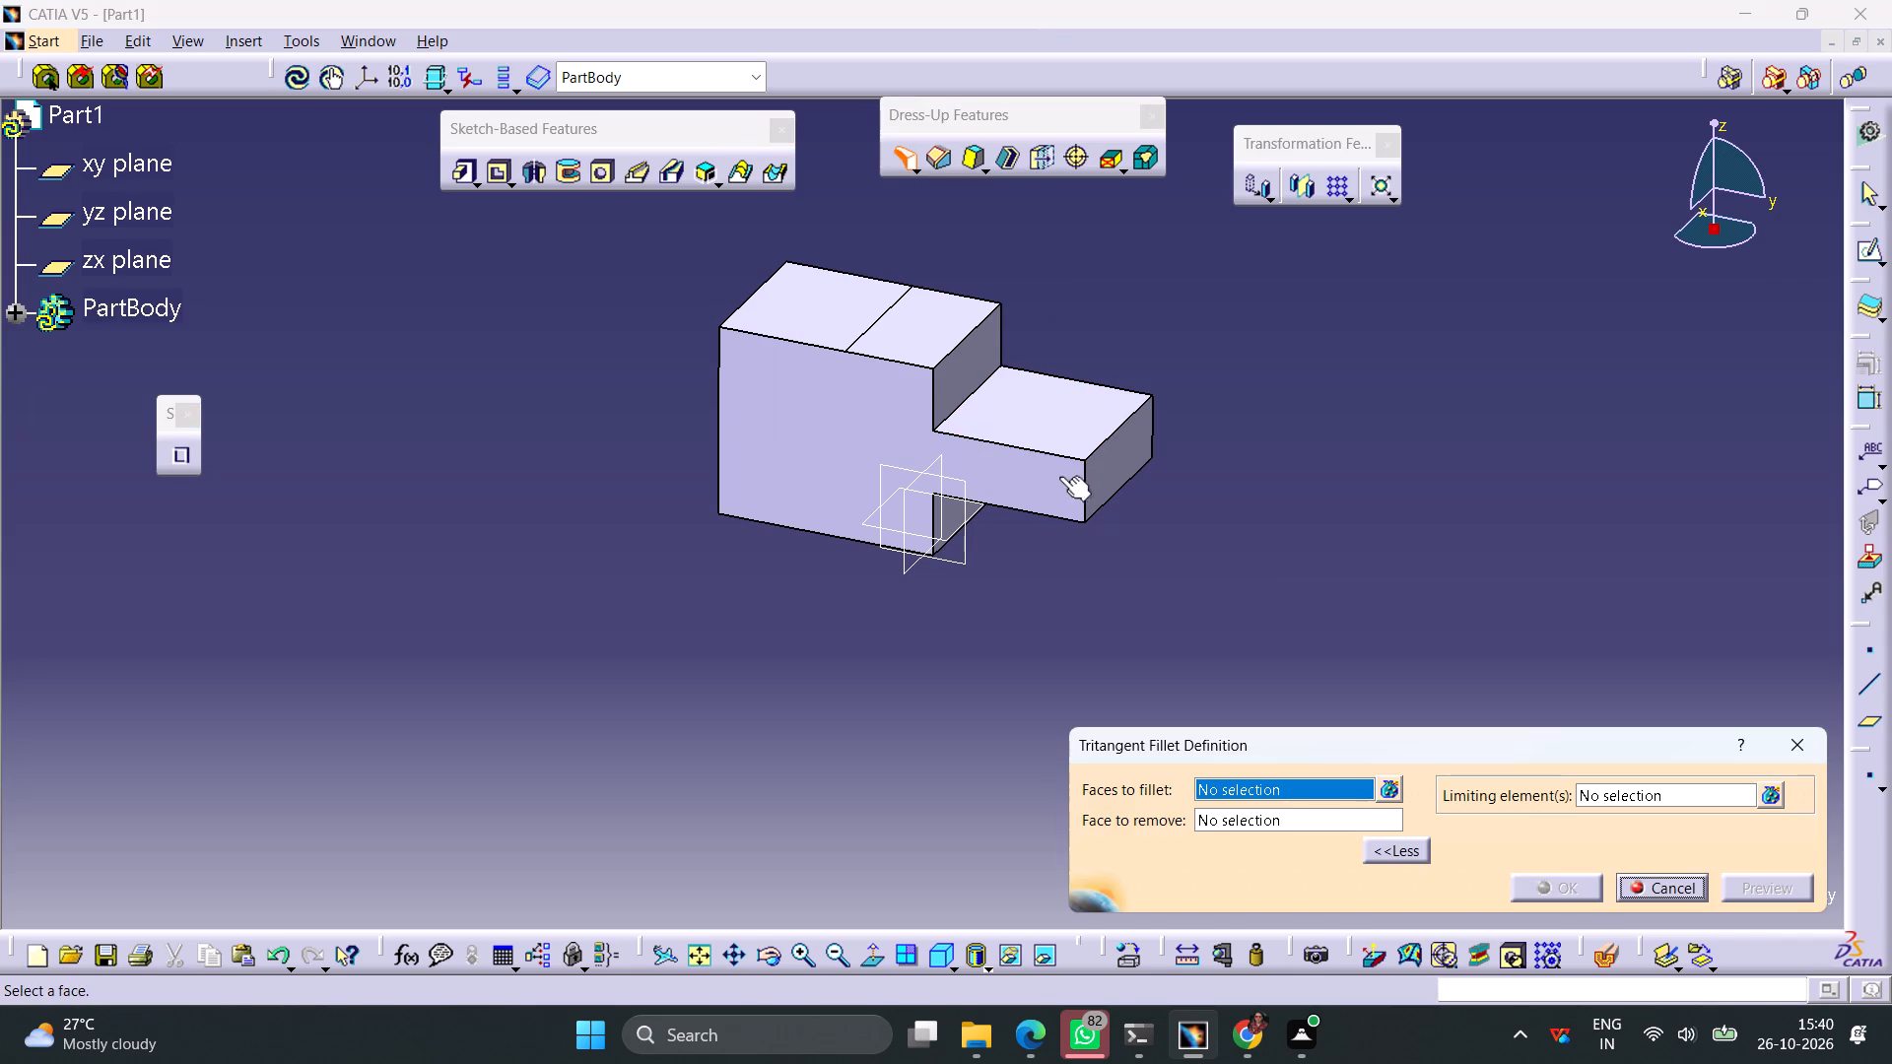
left_click(1050, 476)
middle_click_drag(1181, 510, 611, 649)
right_click_drag(1181, 513, 611, 649)
left_click(869, 472)
left_click(758, 578)
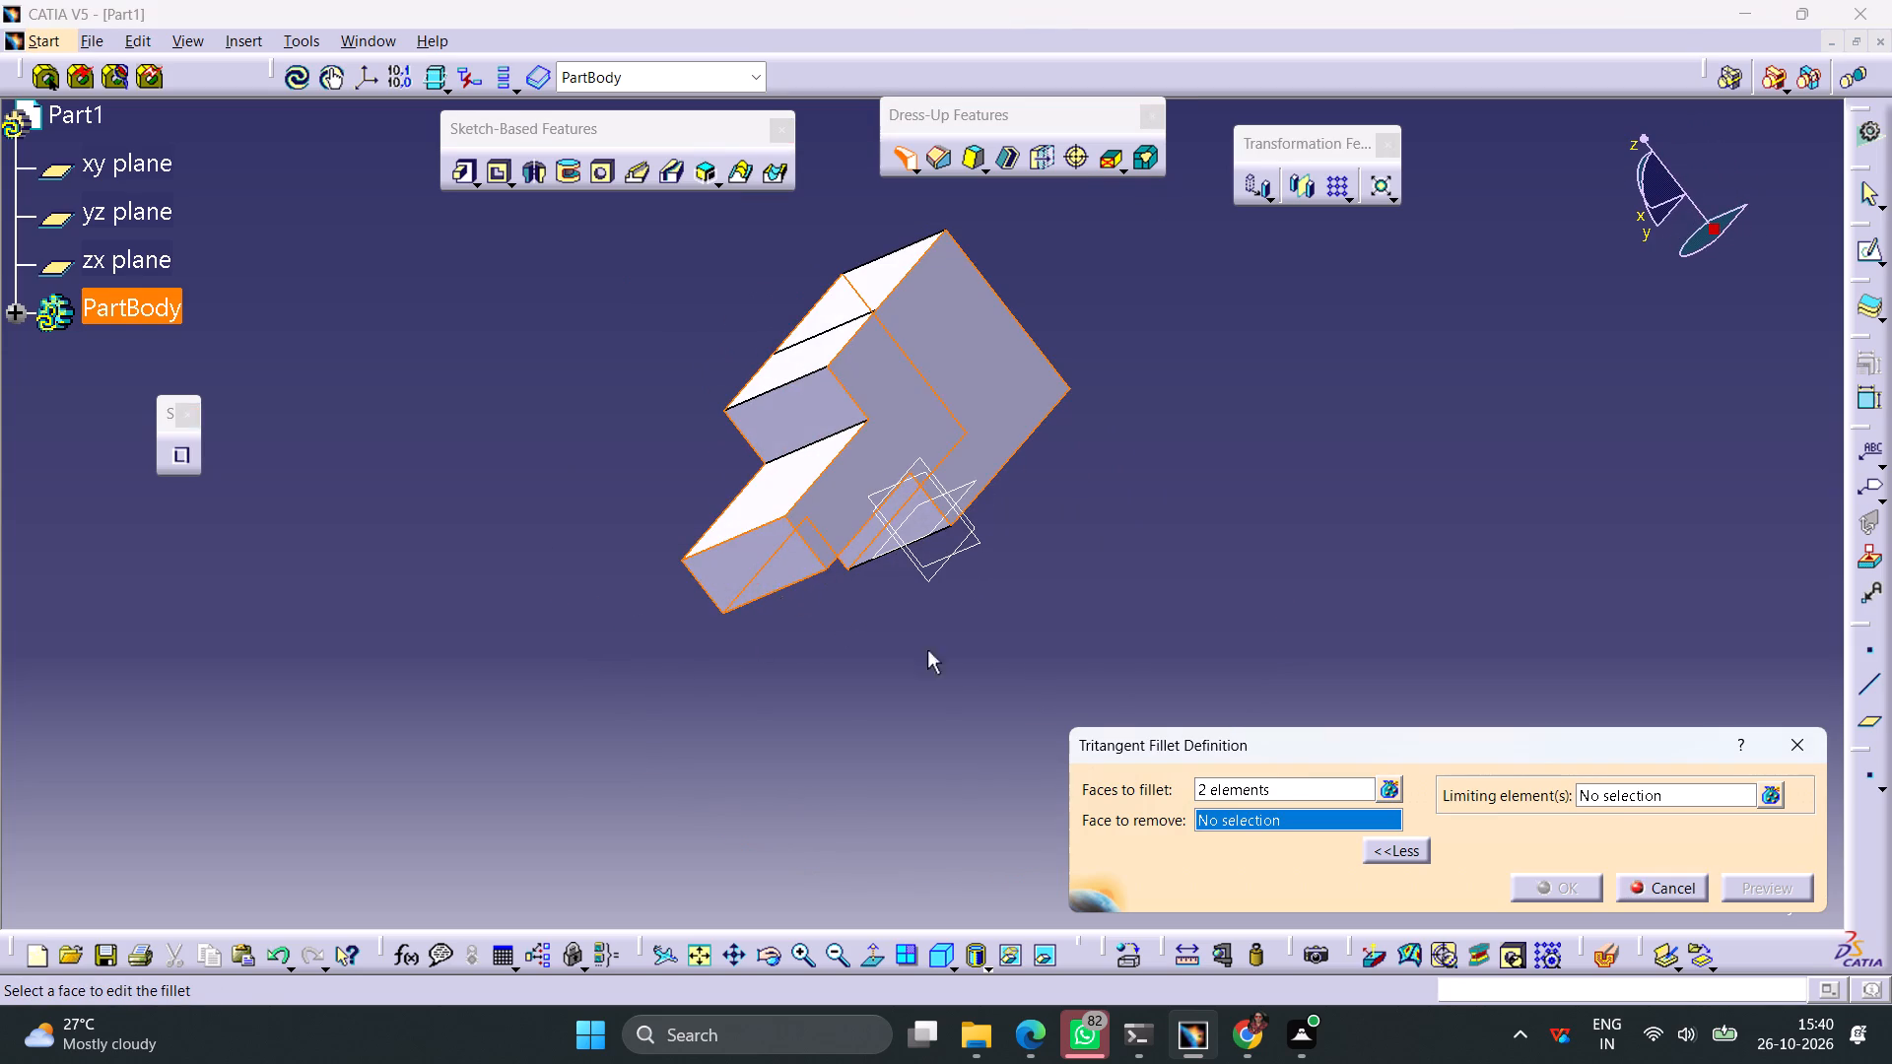
left_click(1766, 881)
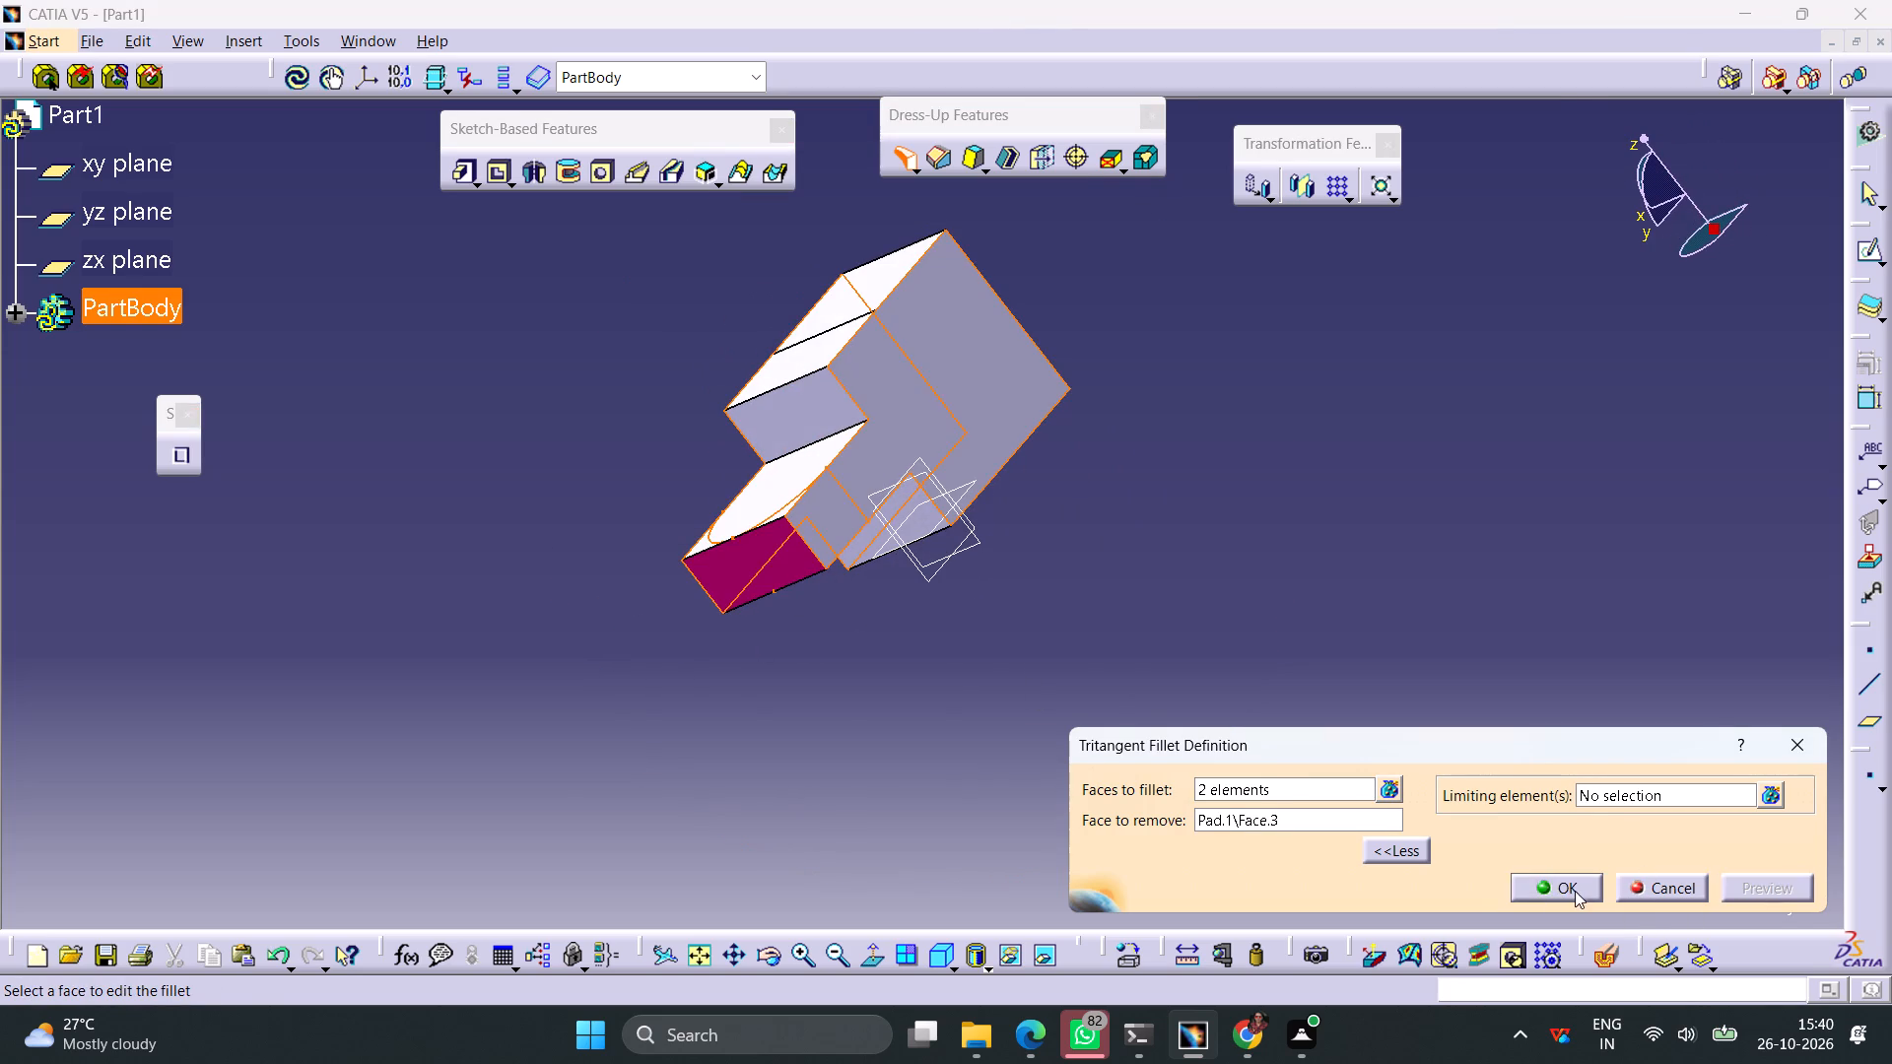
left_click(1574, 891)
left_click(1218, 723)
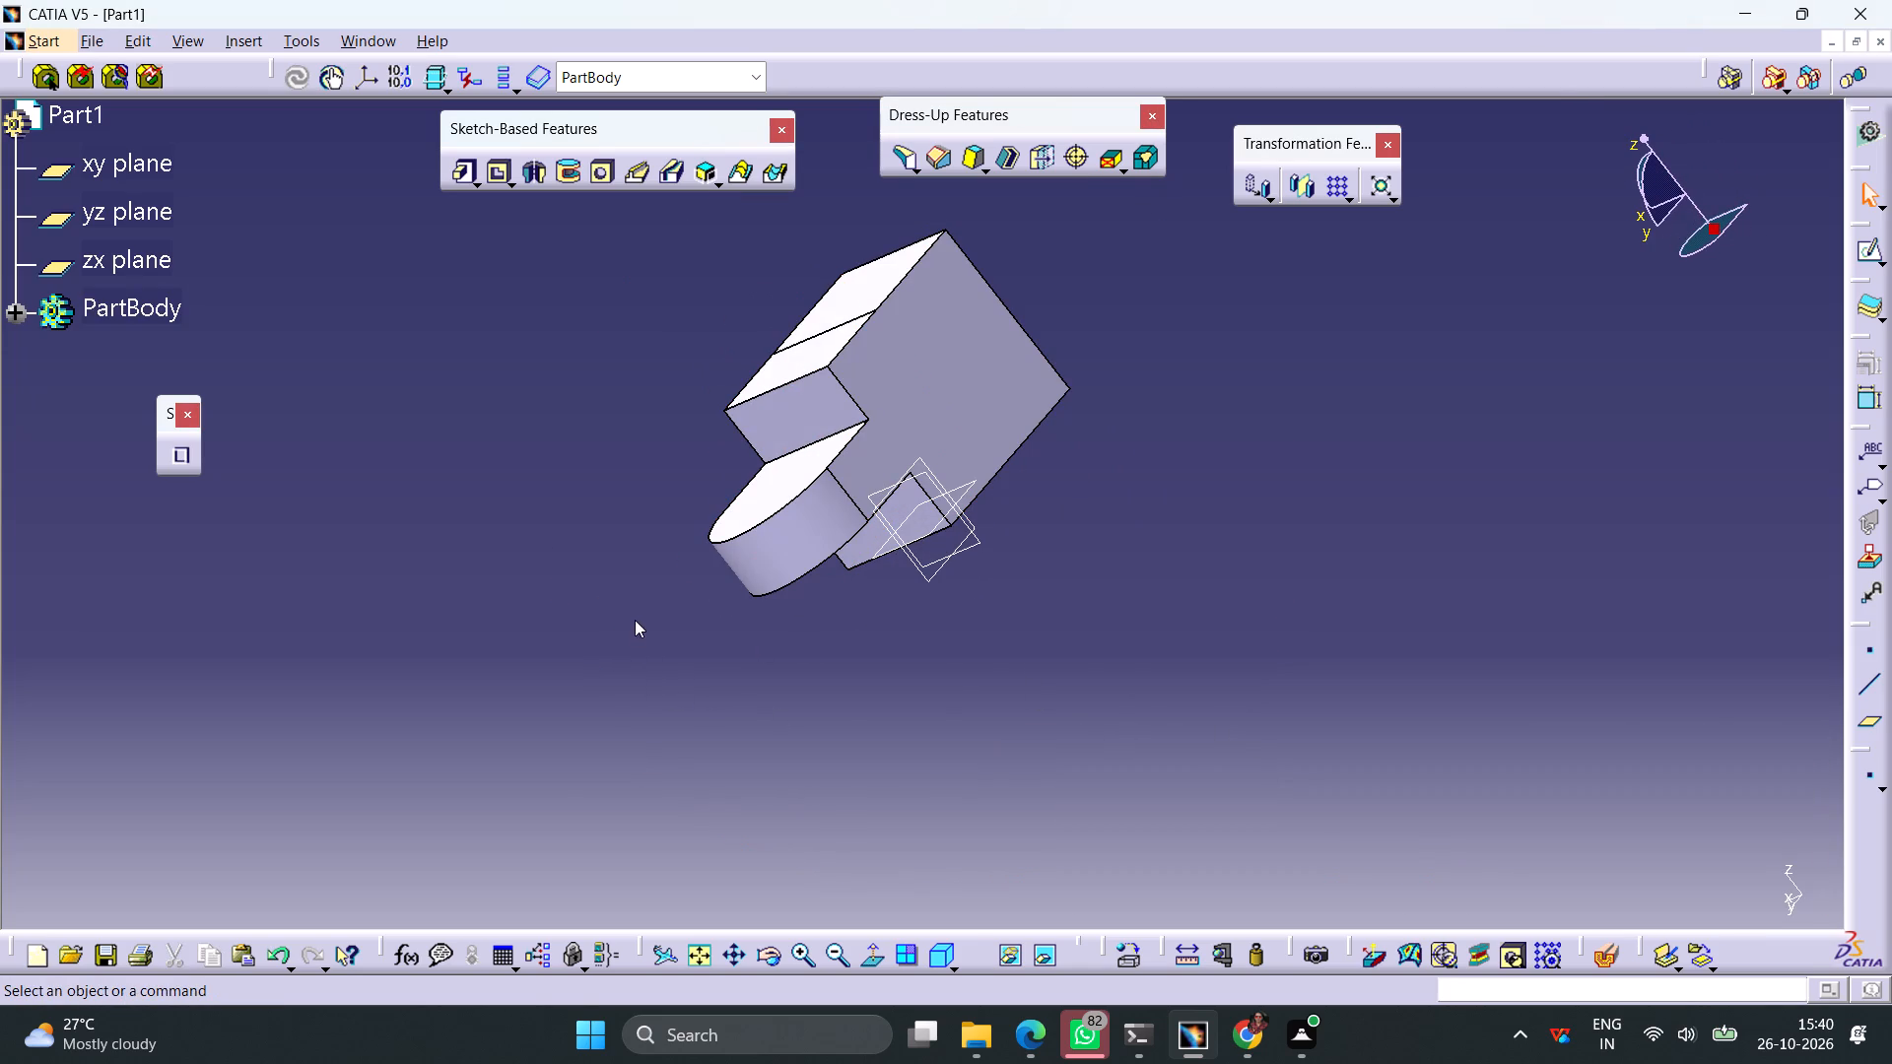
Open a new sketch on the 40 mm long top face of the taller block, farthest from the rounded tongue.
middle_click_drag(635, 620, 1203, 433)
right_click_drag(635, 620, 1203, 433)
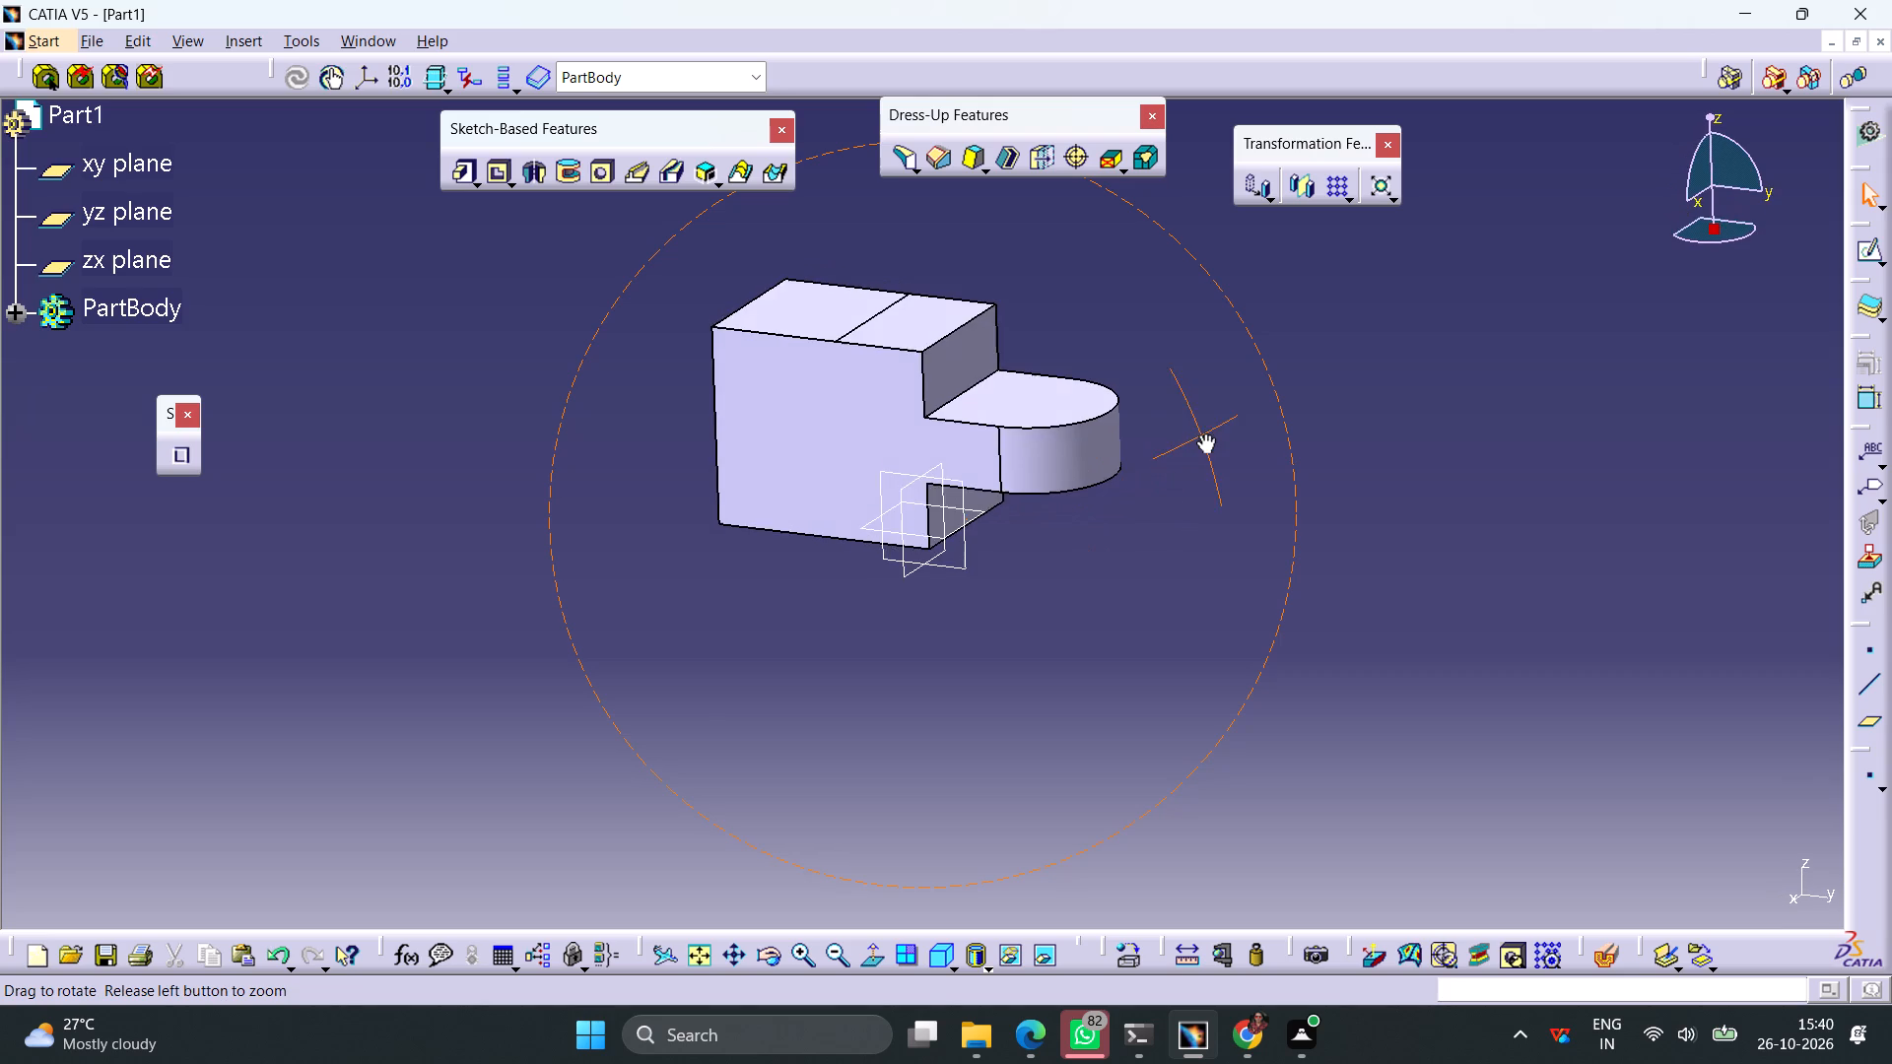
middle_click_drag(1203, 433, 1236, 410)
right_click_drag(1203, 433, 1236, 410)
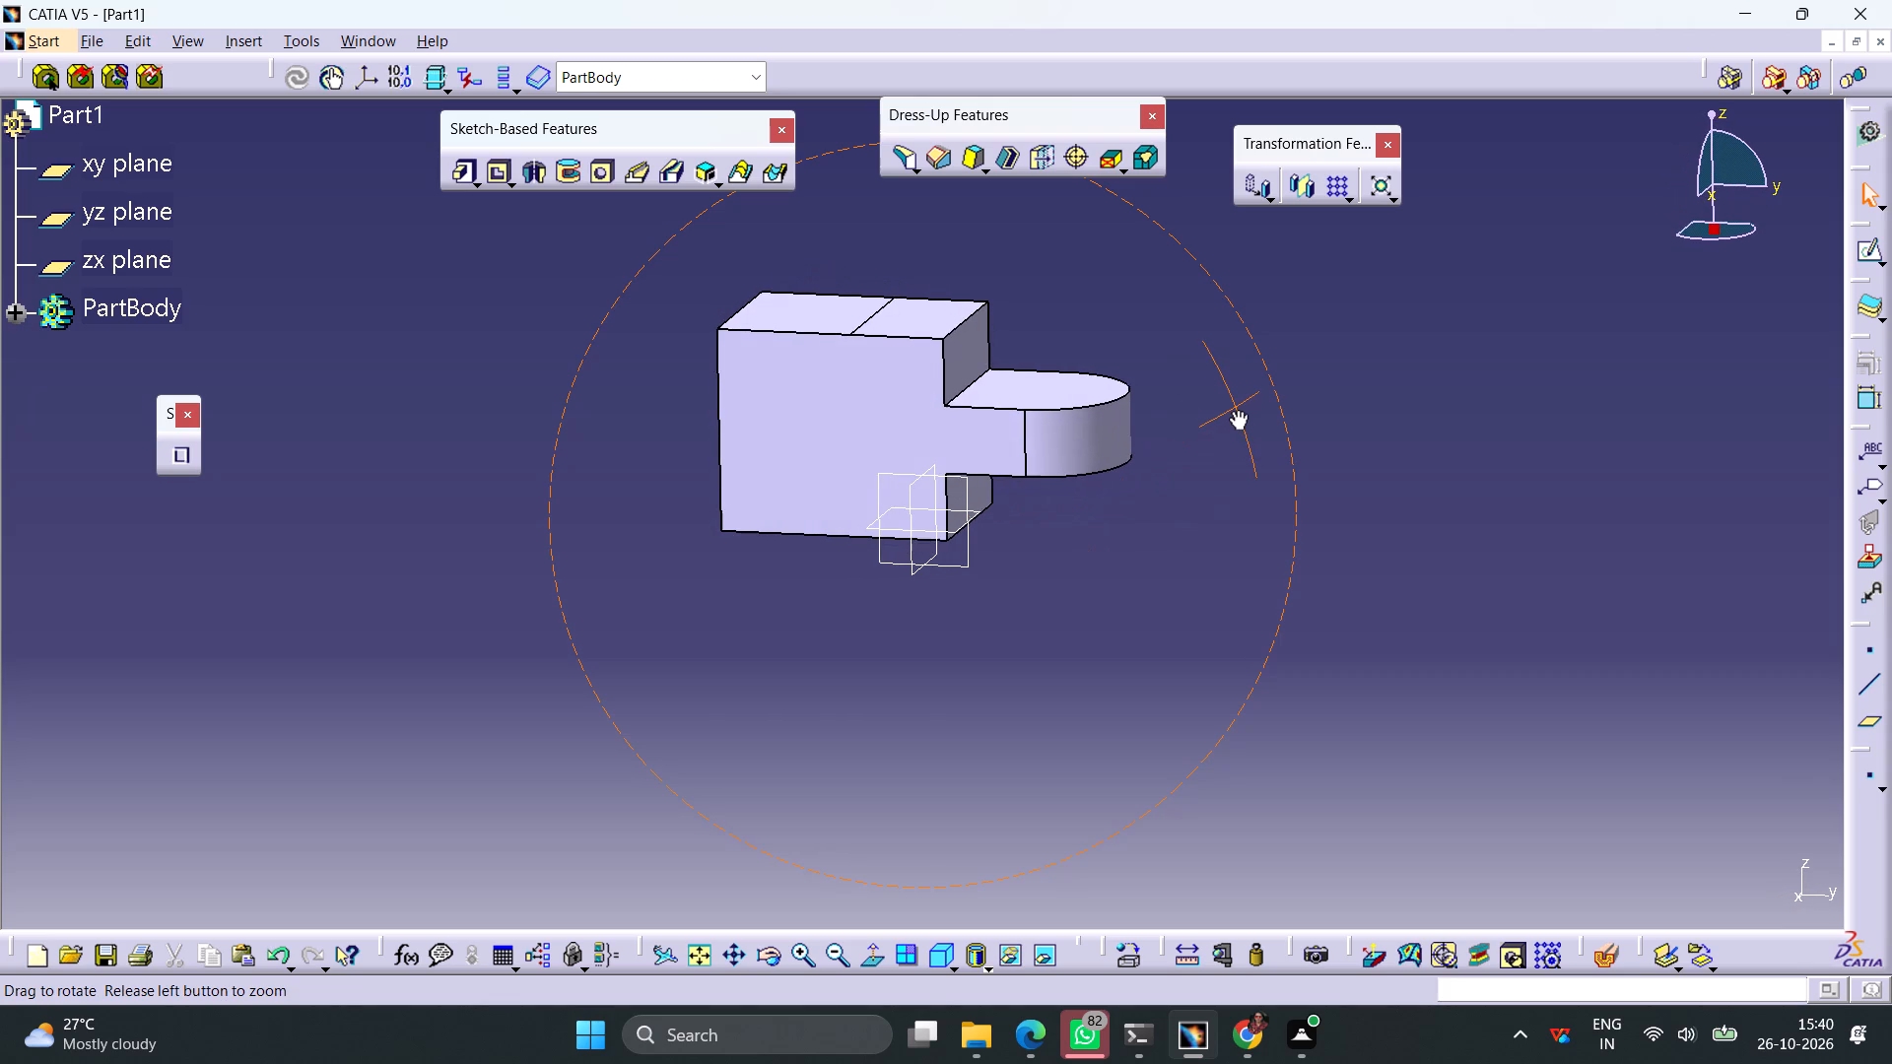
middle_click_drag(1236, 410, 1272, 535)
right_click_drag(1236, 410, 1272, 535)
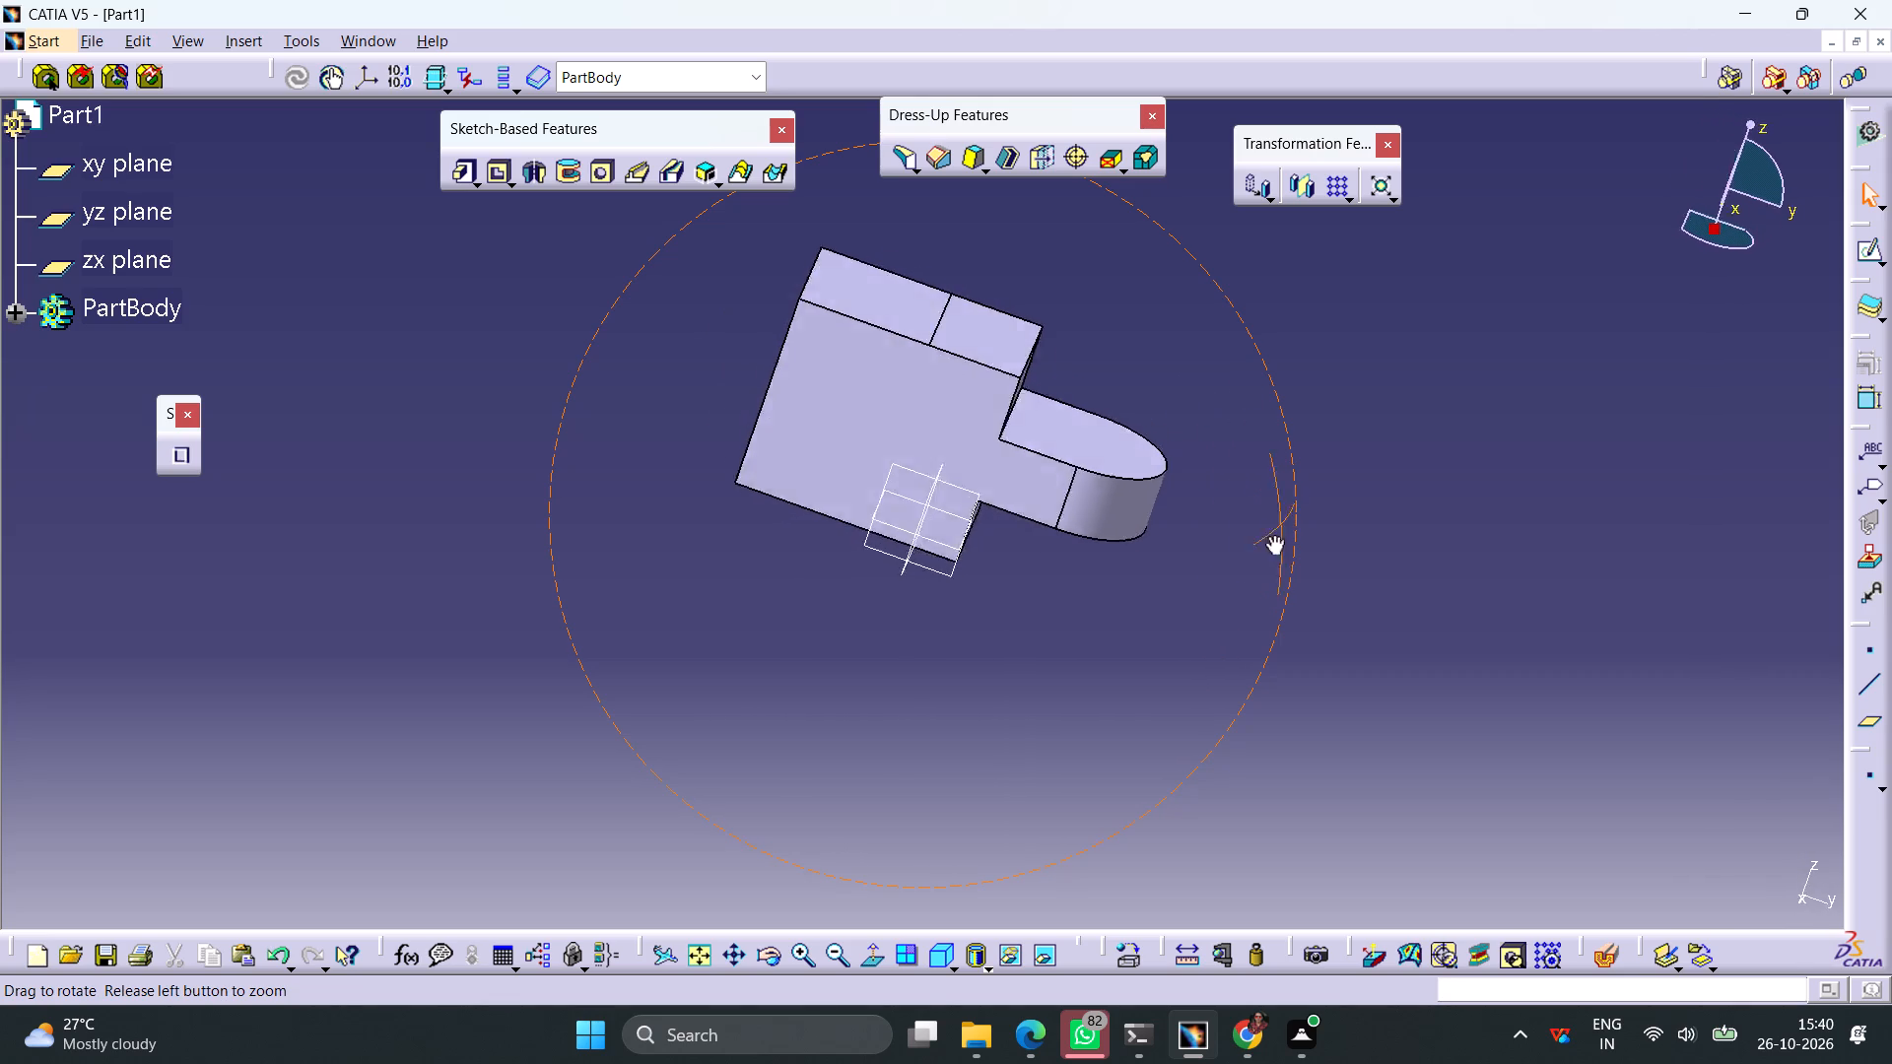
right_click_drag(1272, 535, 1234, 570)
middle_click_drag(1272, 535, 1234, 570)
left_click(902, 313)
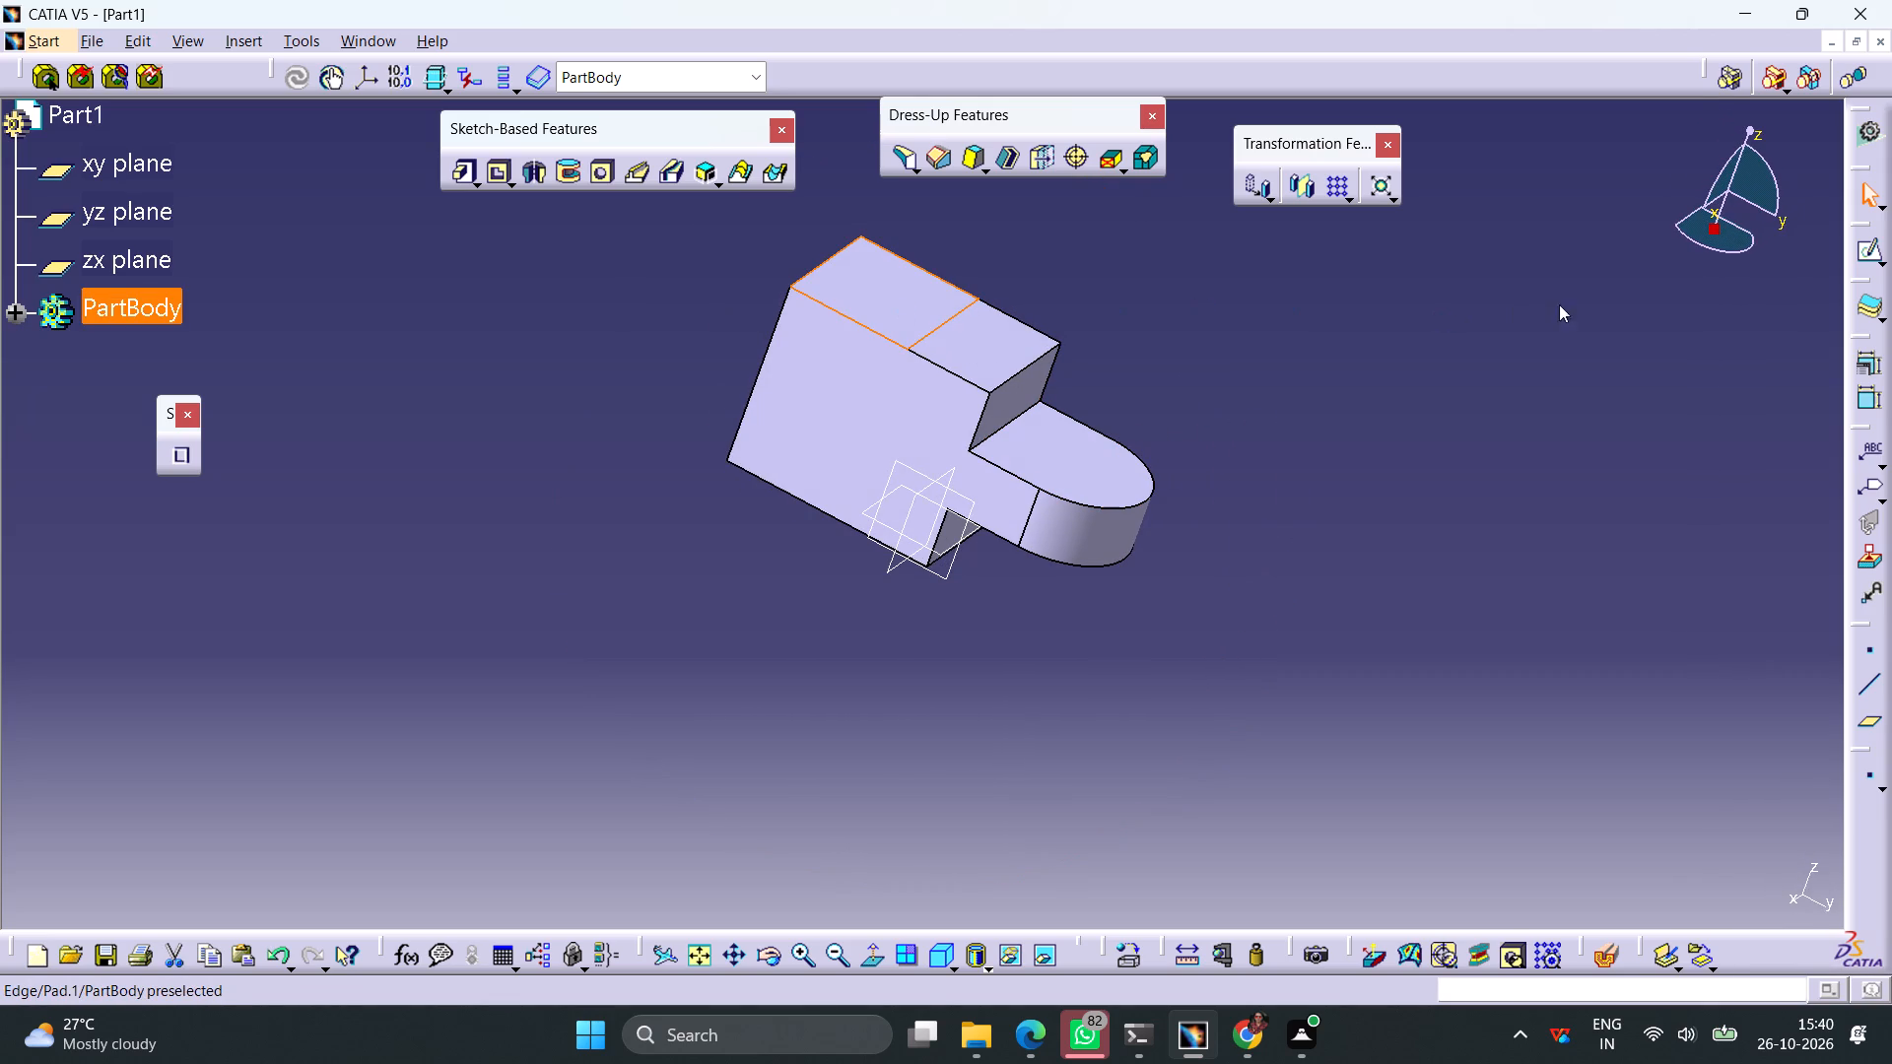
left_click(1860, 250)
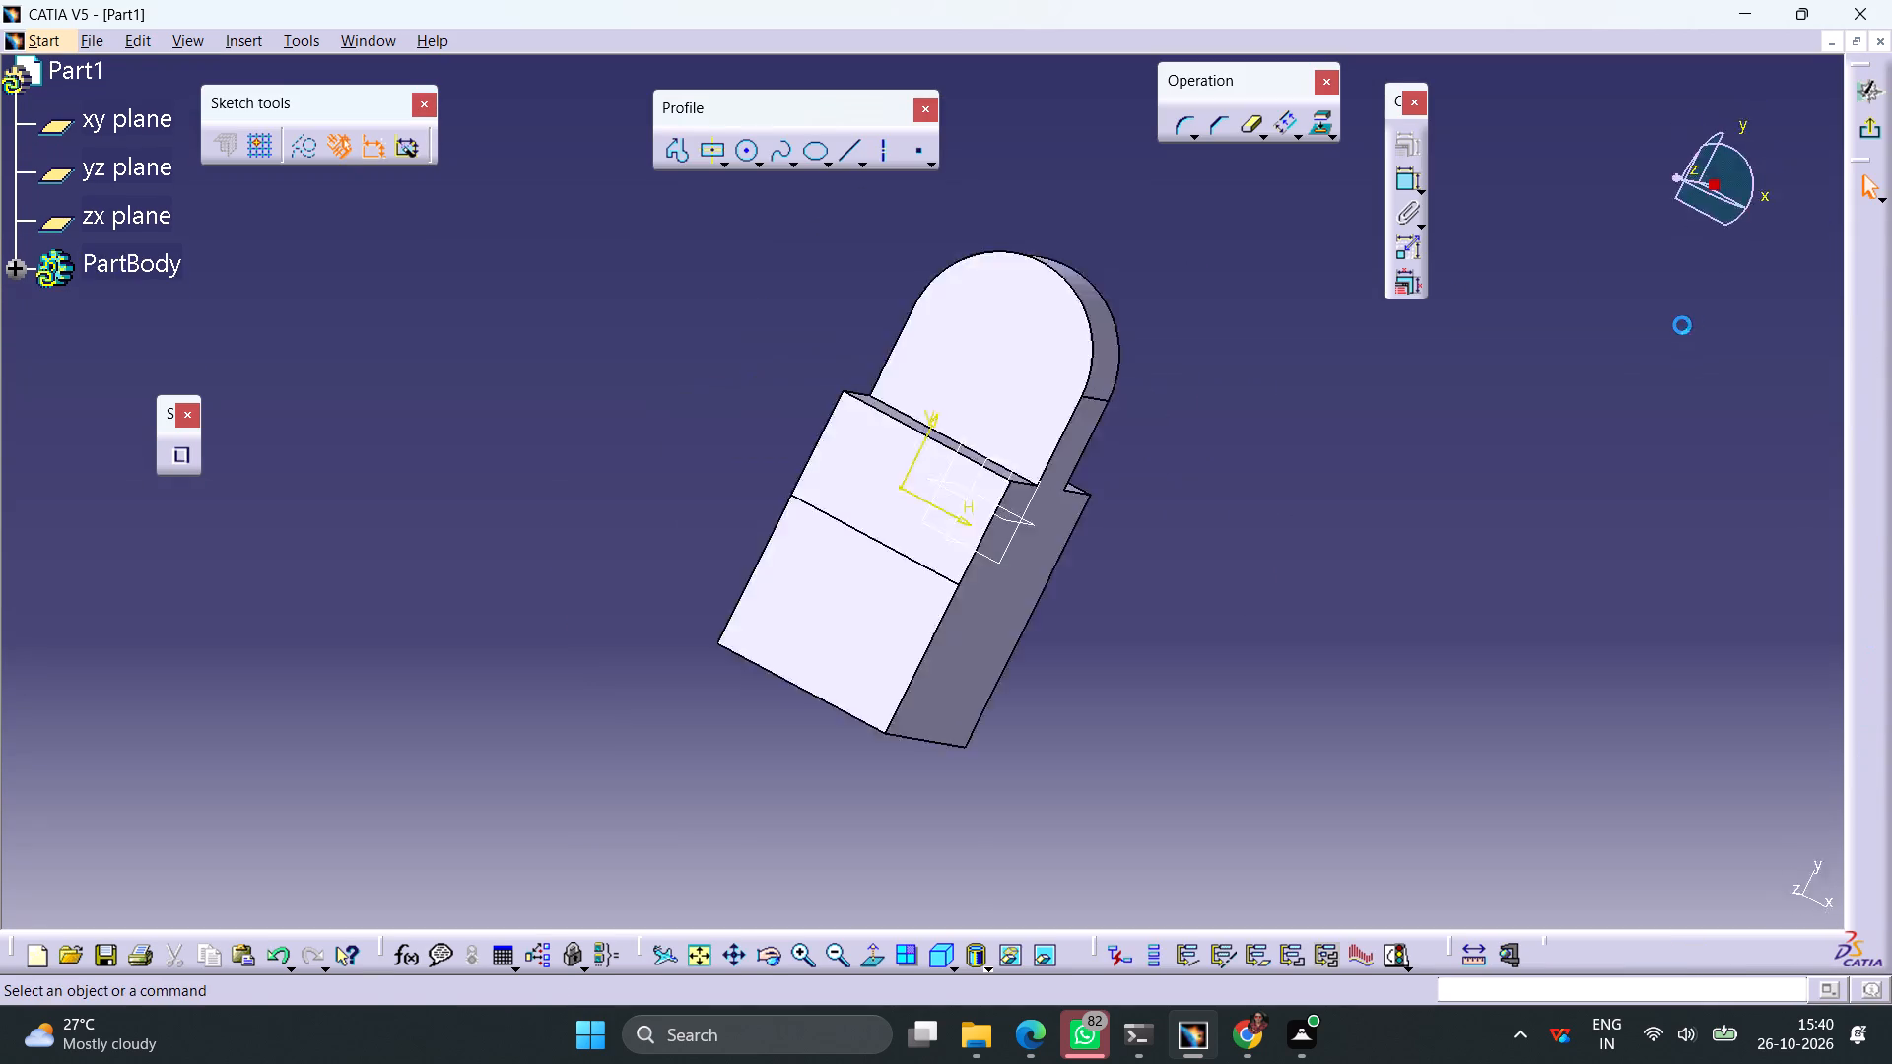
Sketch a centred rectangle about 28 mm wide and 63 mm high, its centre on the vertical axis below the origin.
left_click(709, 158)
left_click(924, 596)
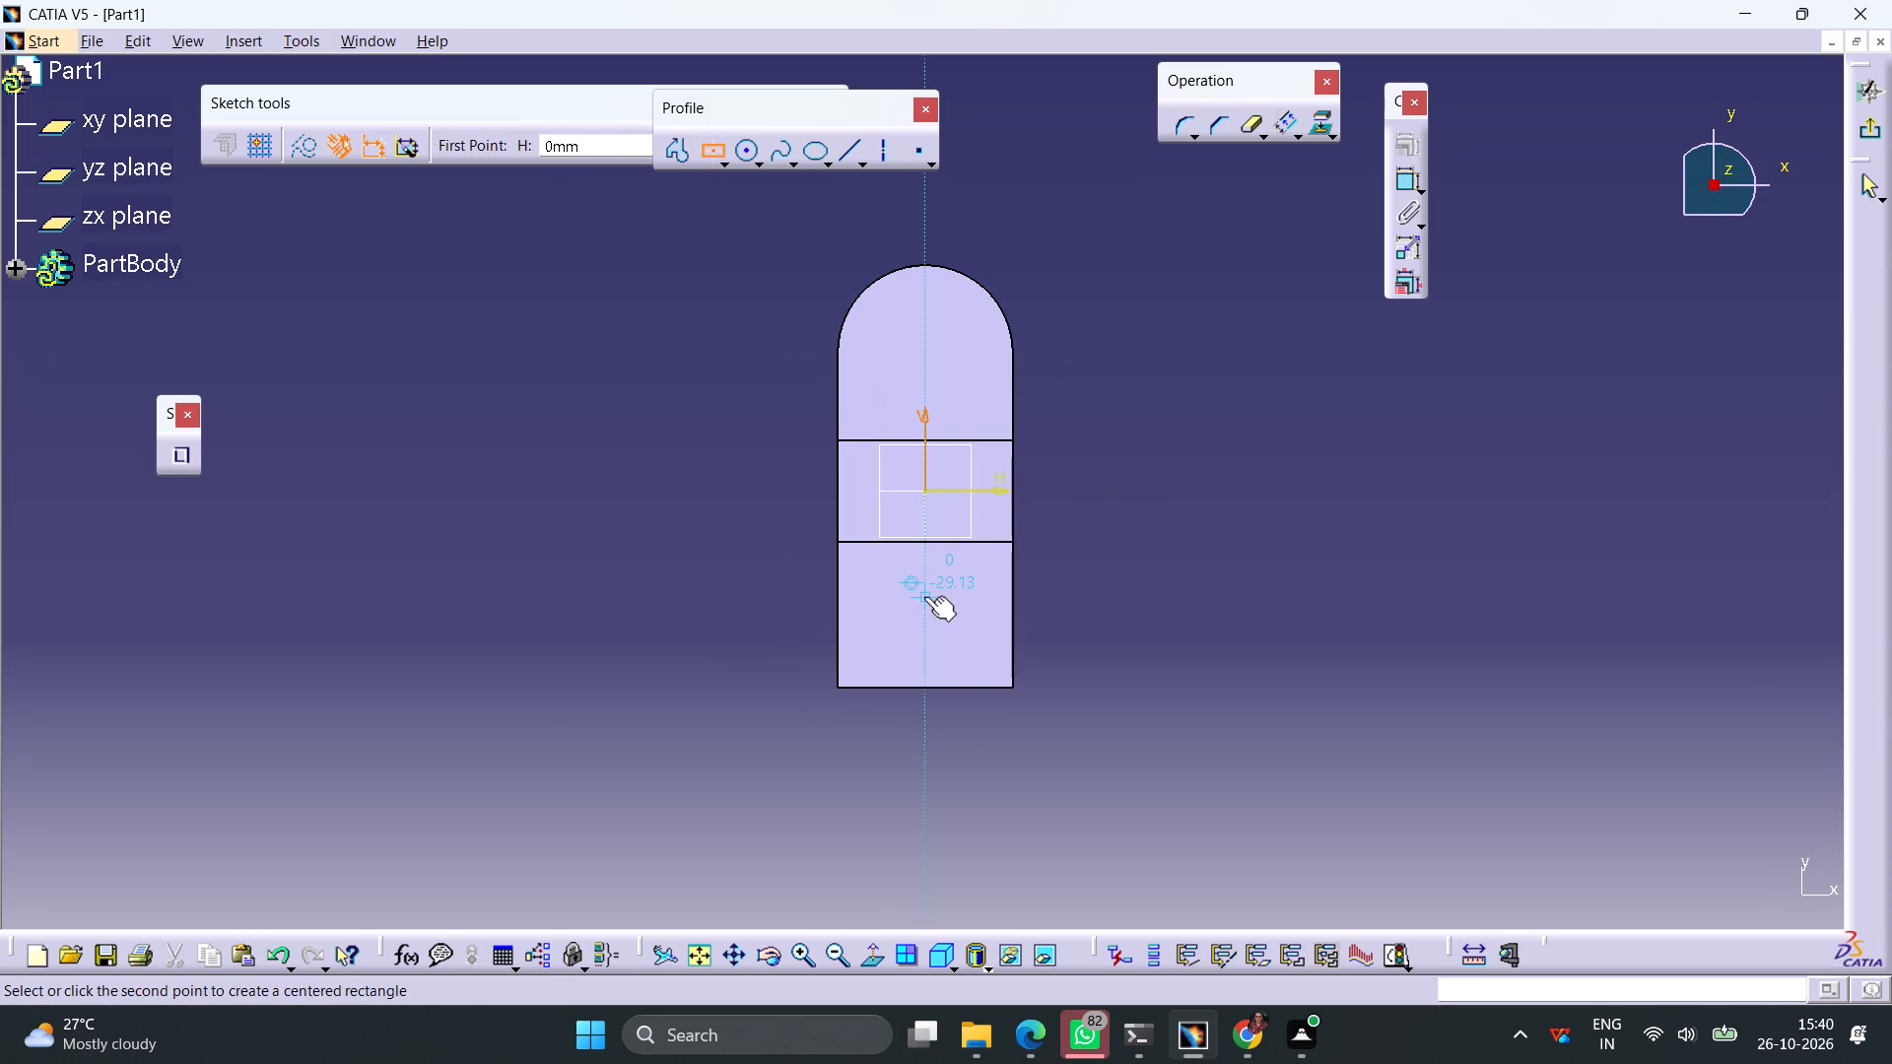
left_click(977, 711)
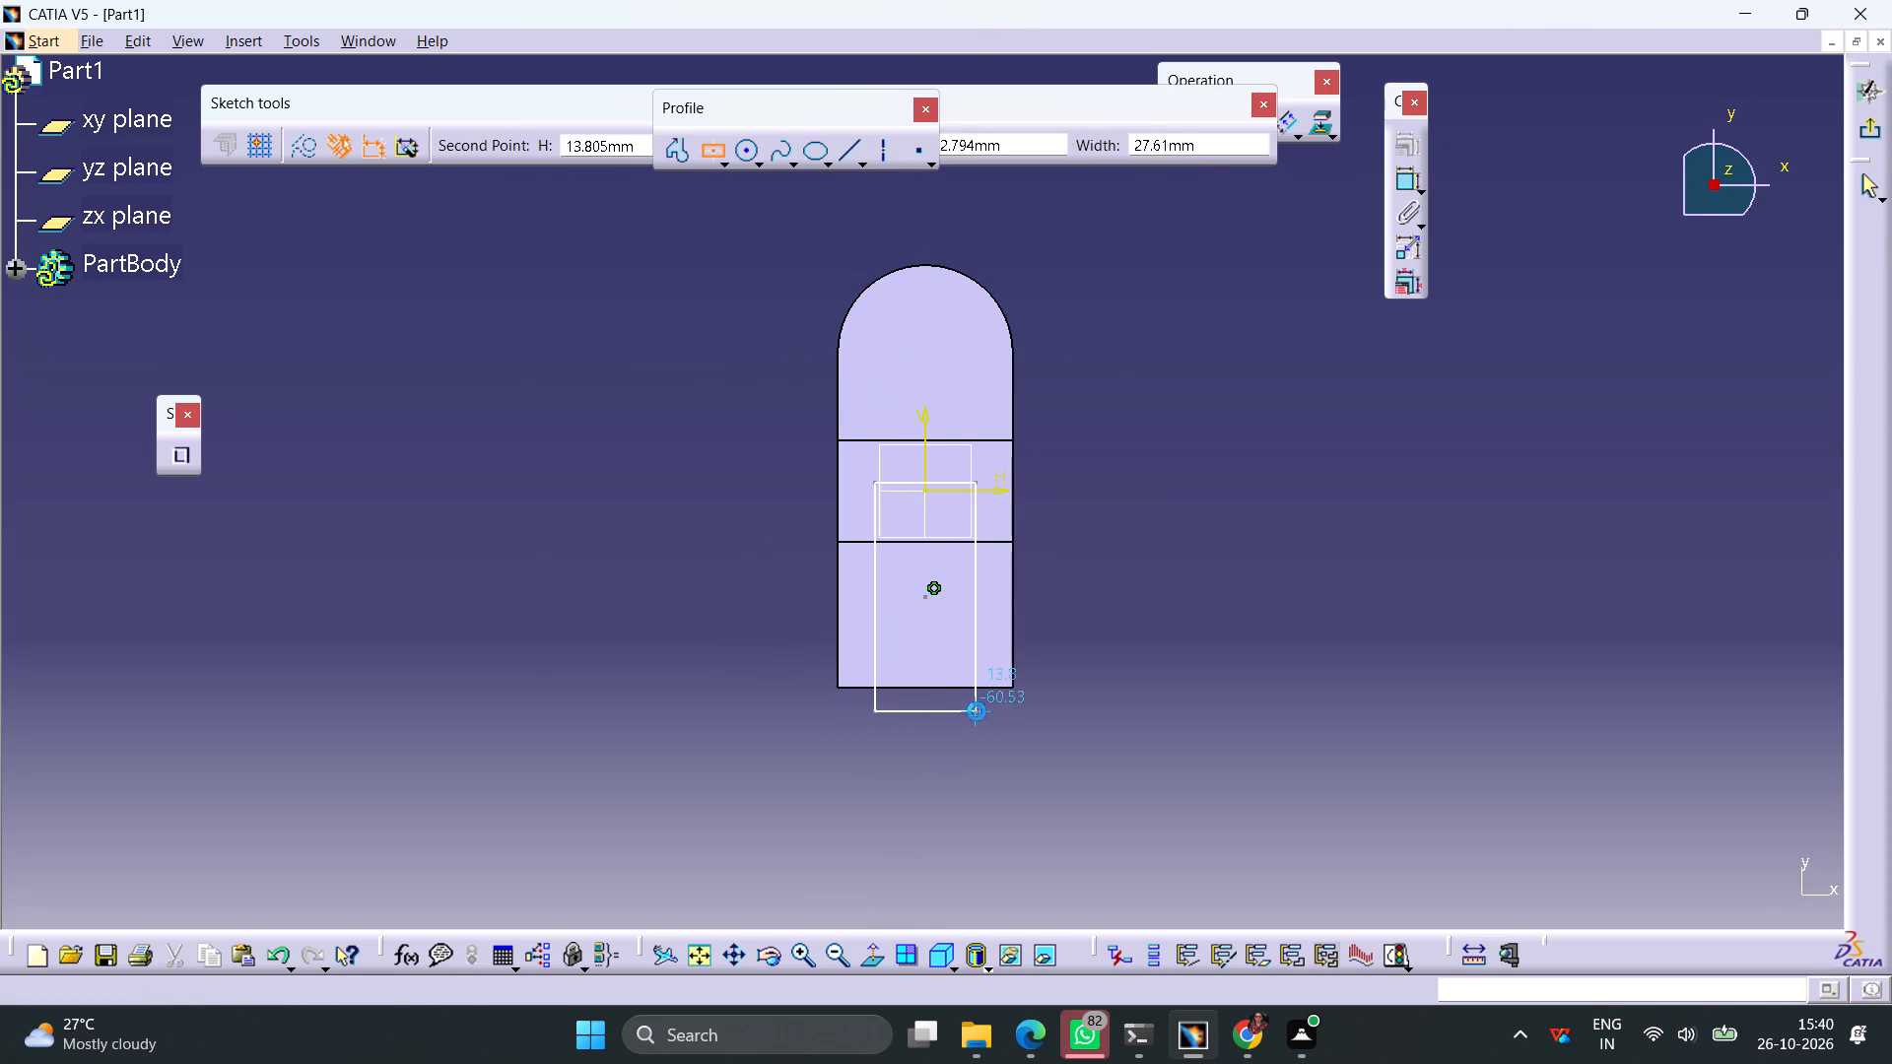
left_click(1106, 654)
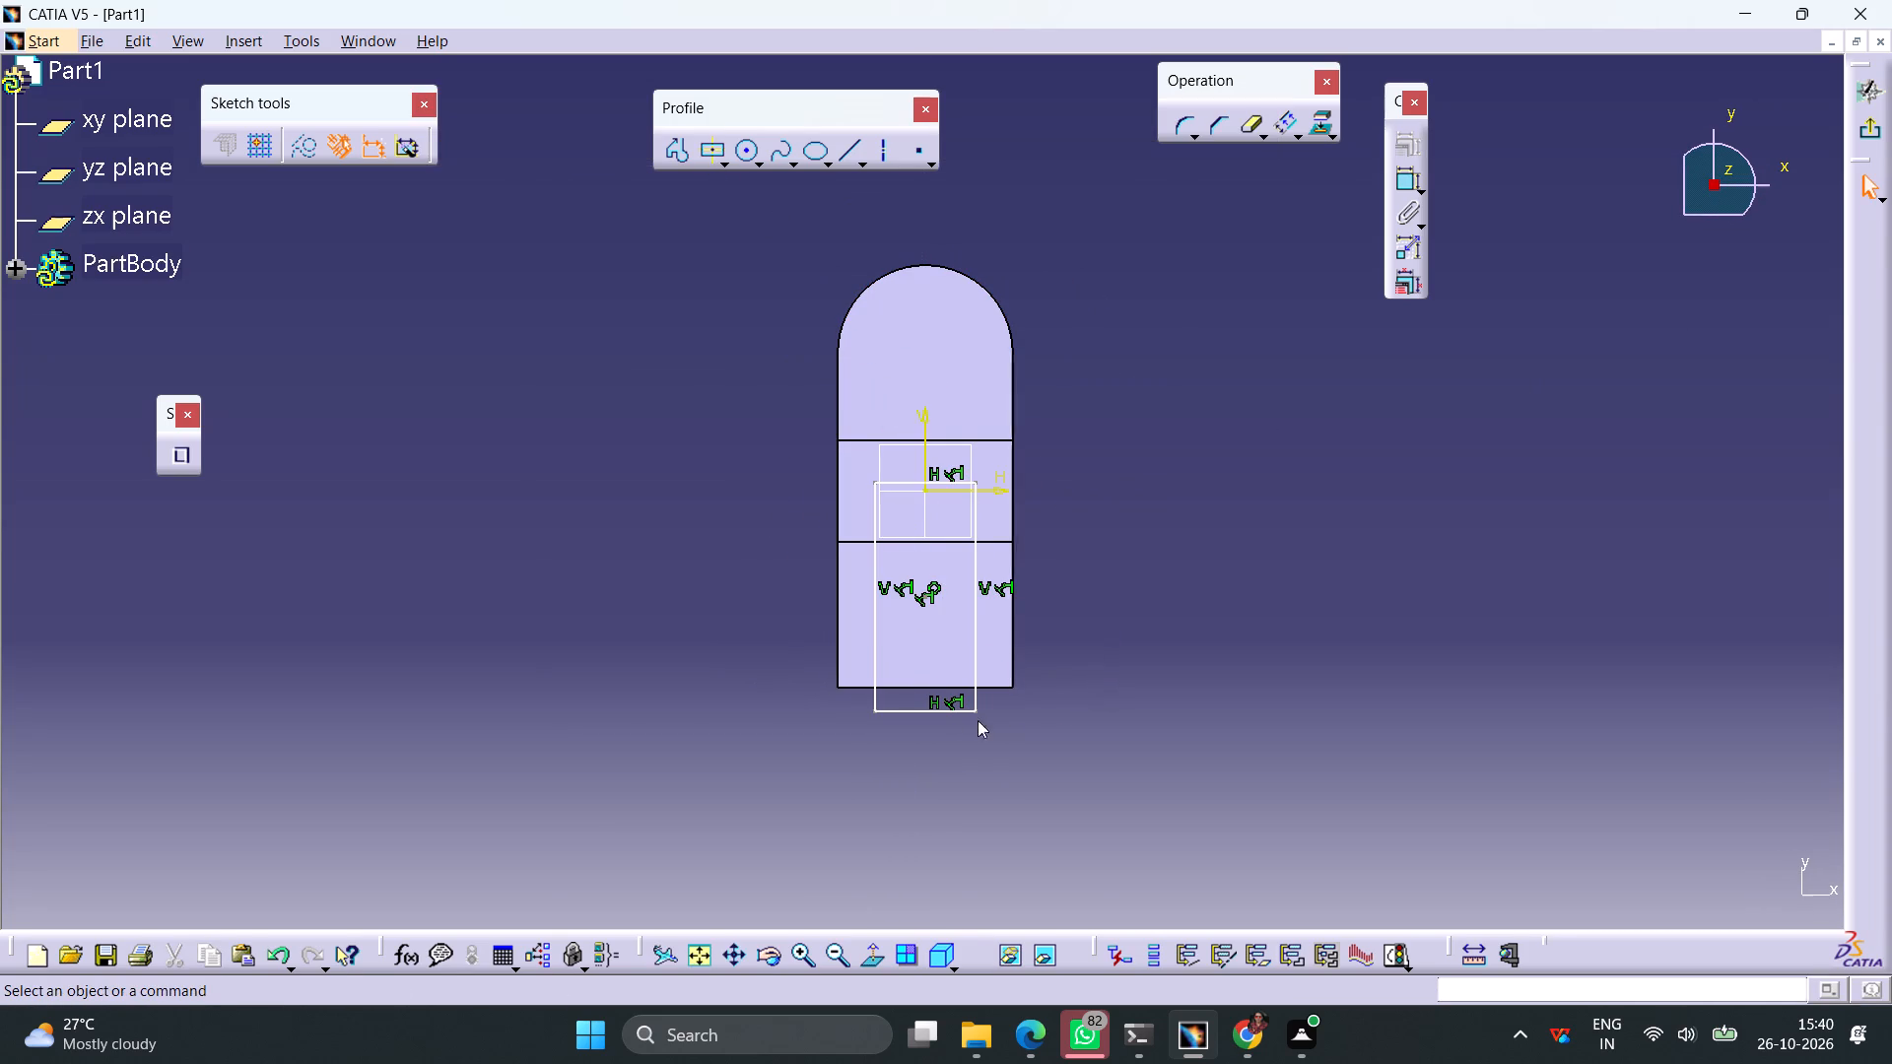
Dimension the rectangle's width at its lower edge and set it to 20 mm.
left_click(914, 712)
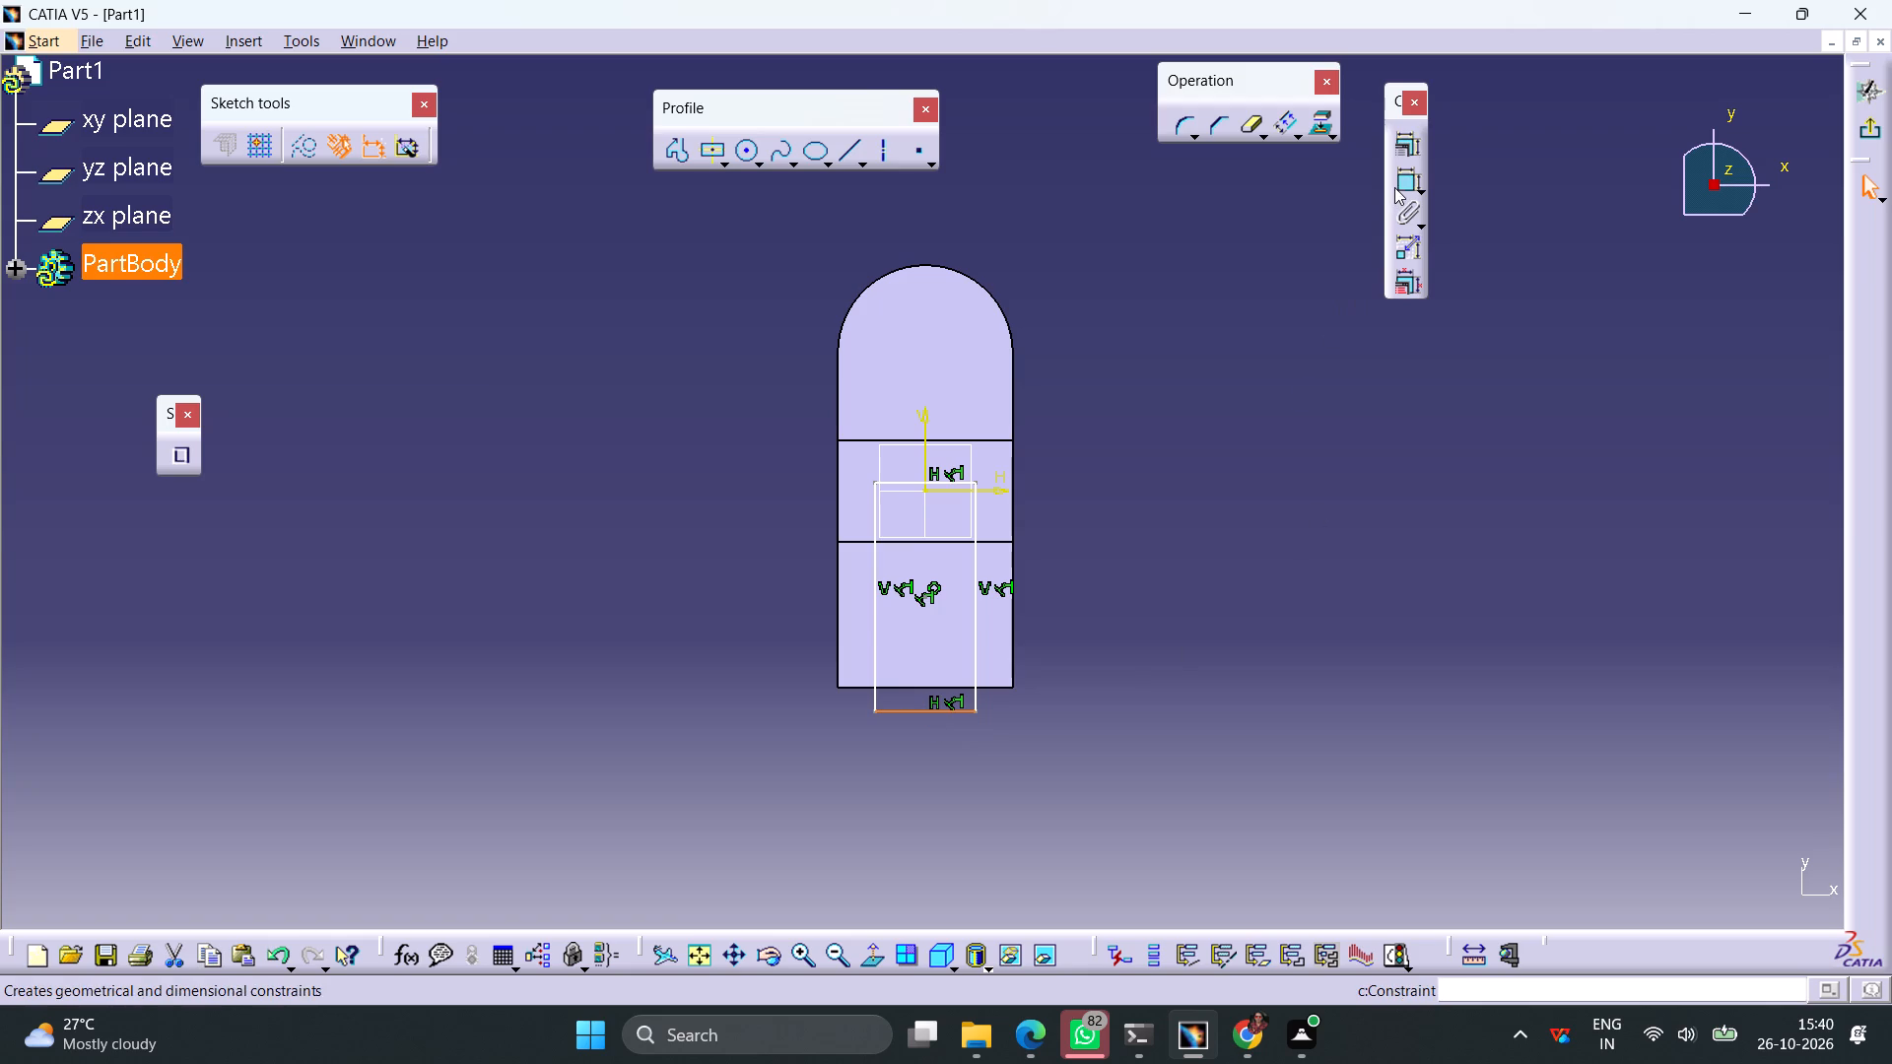
left_click(1399, 186)
left_click(992, 760)
double_click(1004, 755)
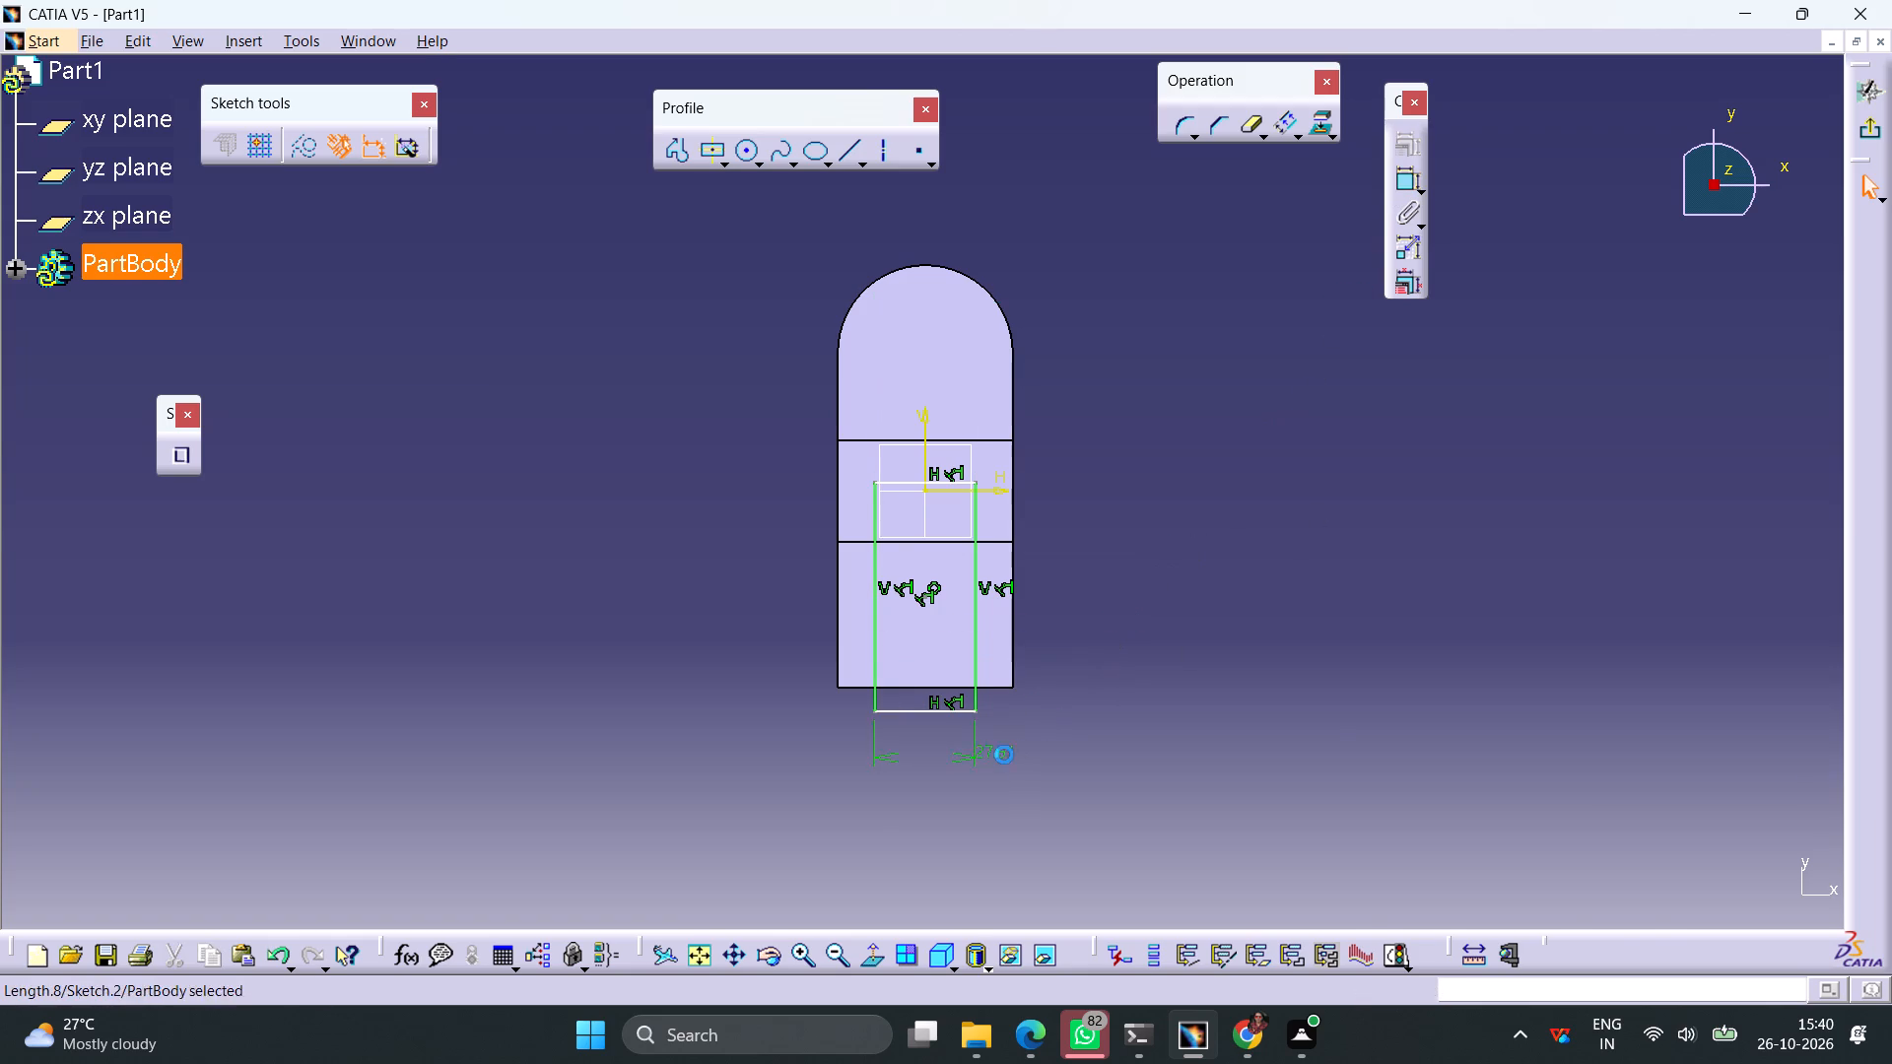
type("20")
key("Return")
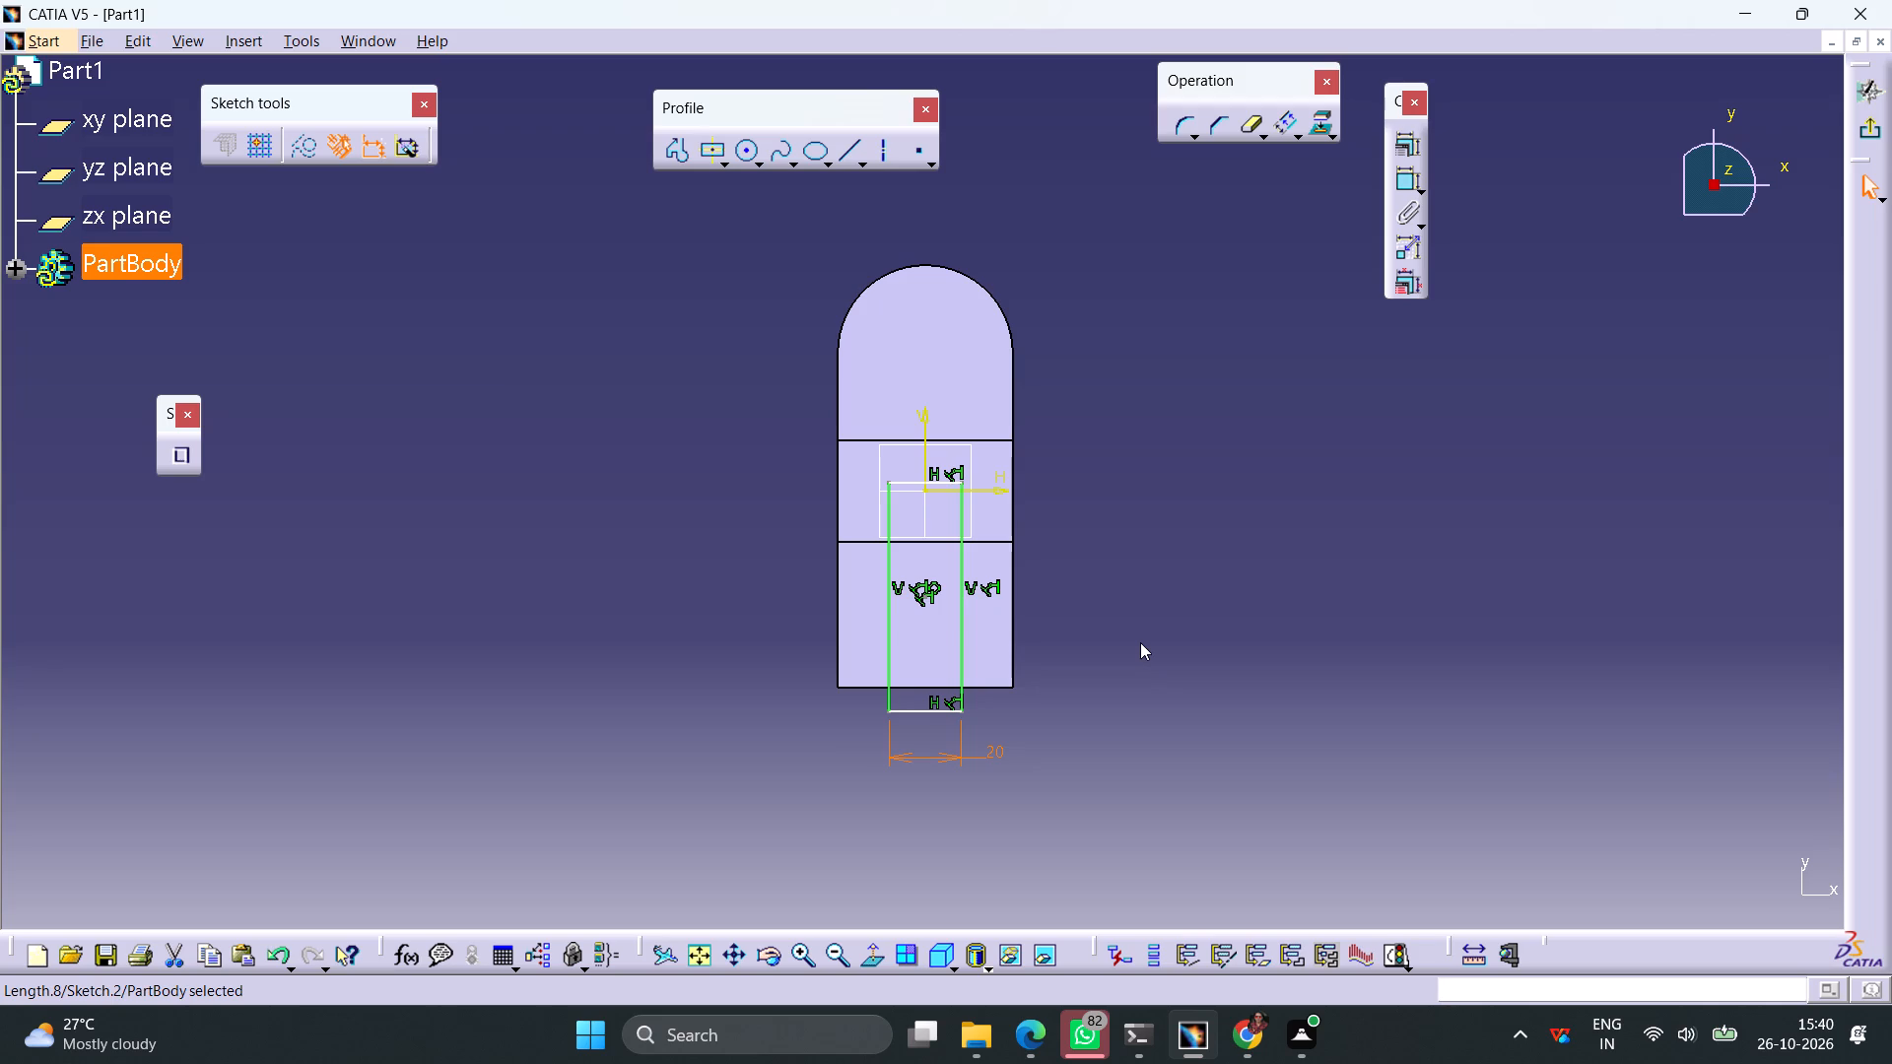
Make the rectangle's upper edge coincident with the body edge where the taller block begins.
left_click(948, 483)
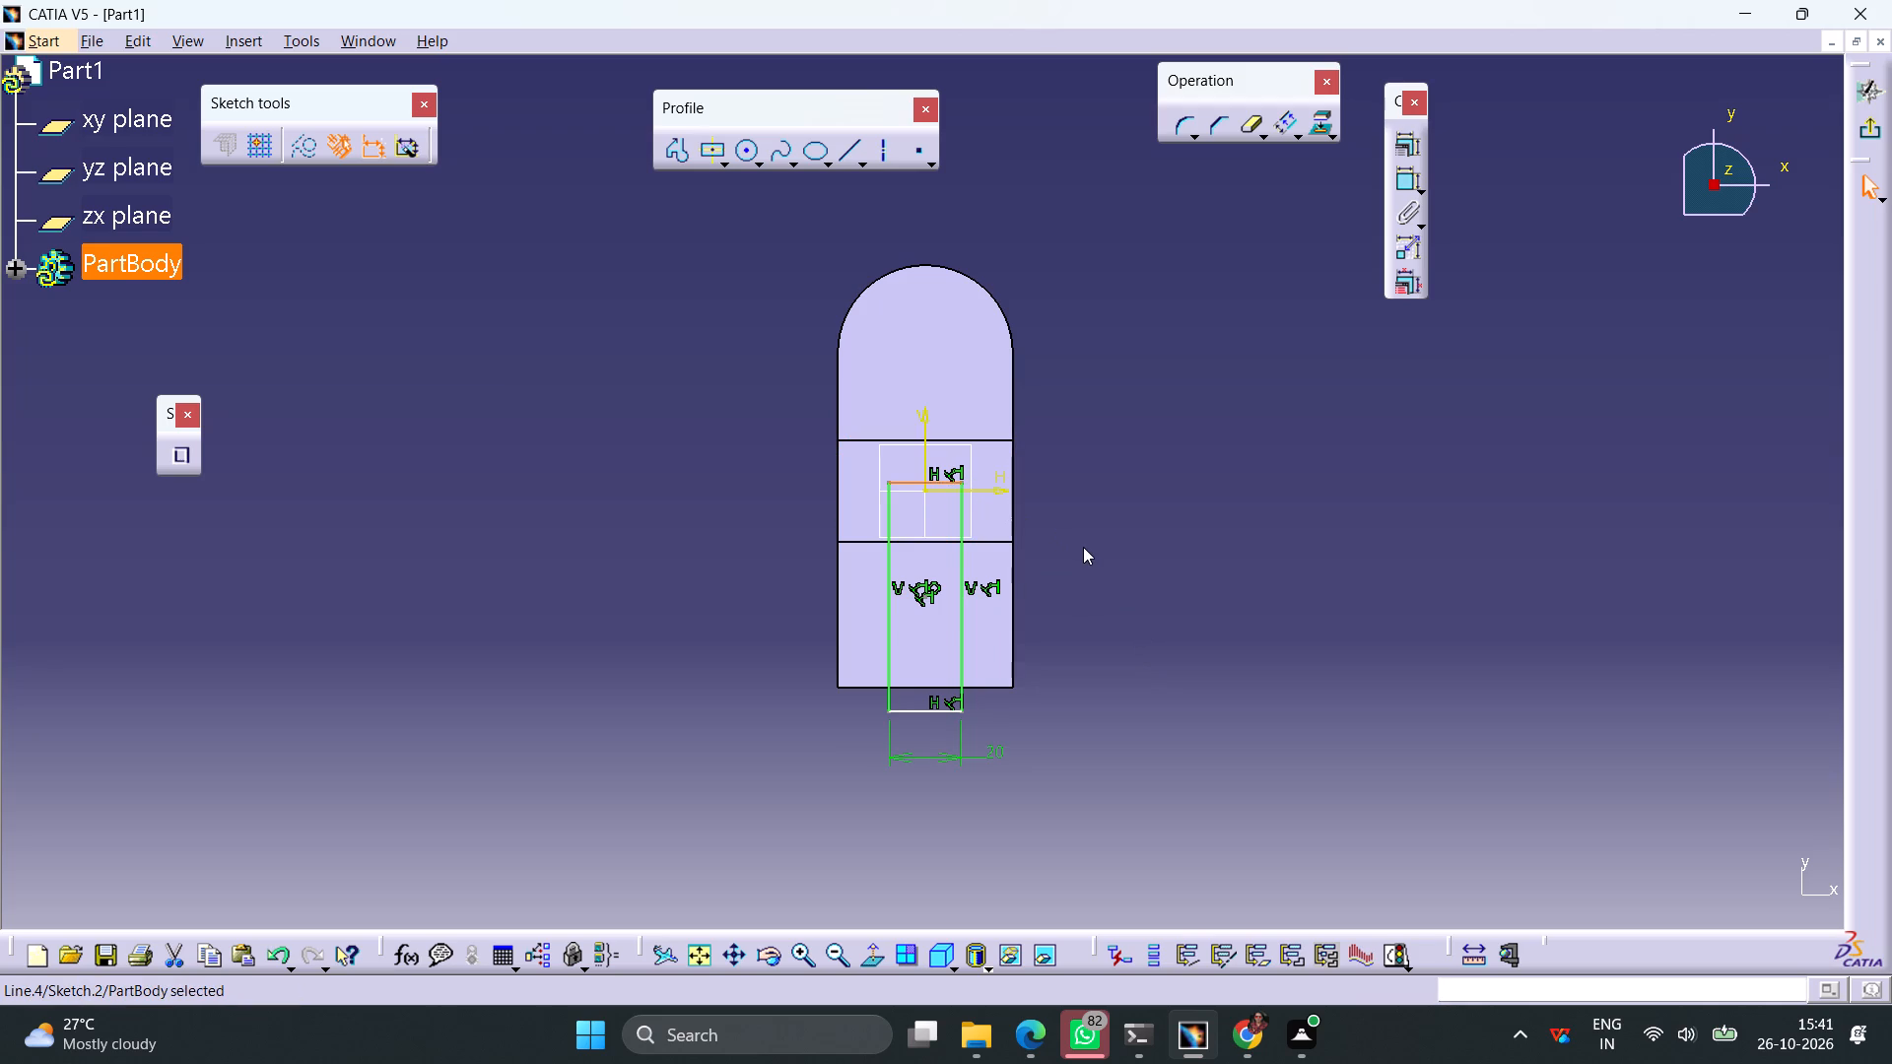
left_click(1001, 544, "ctrl")
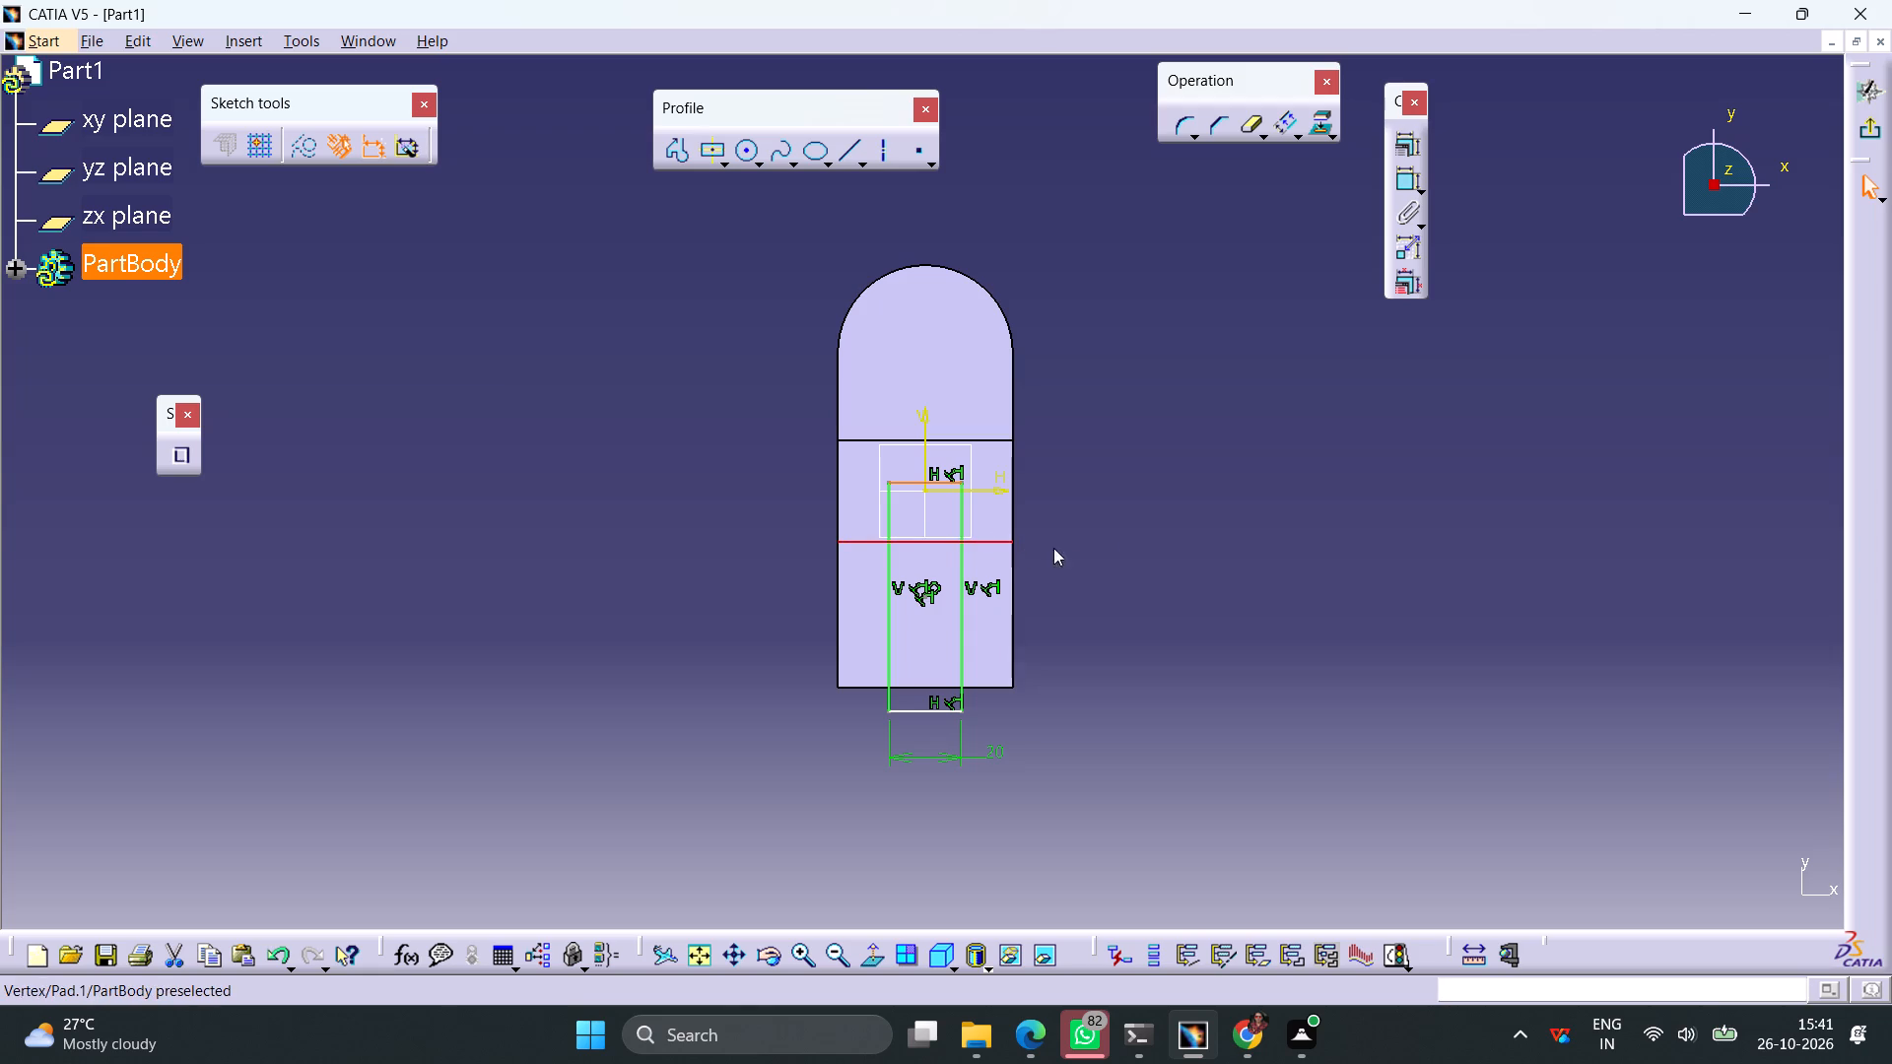
left_click(1407, 148)
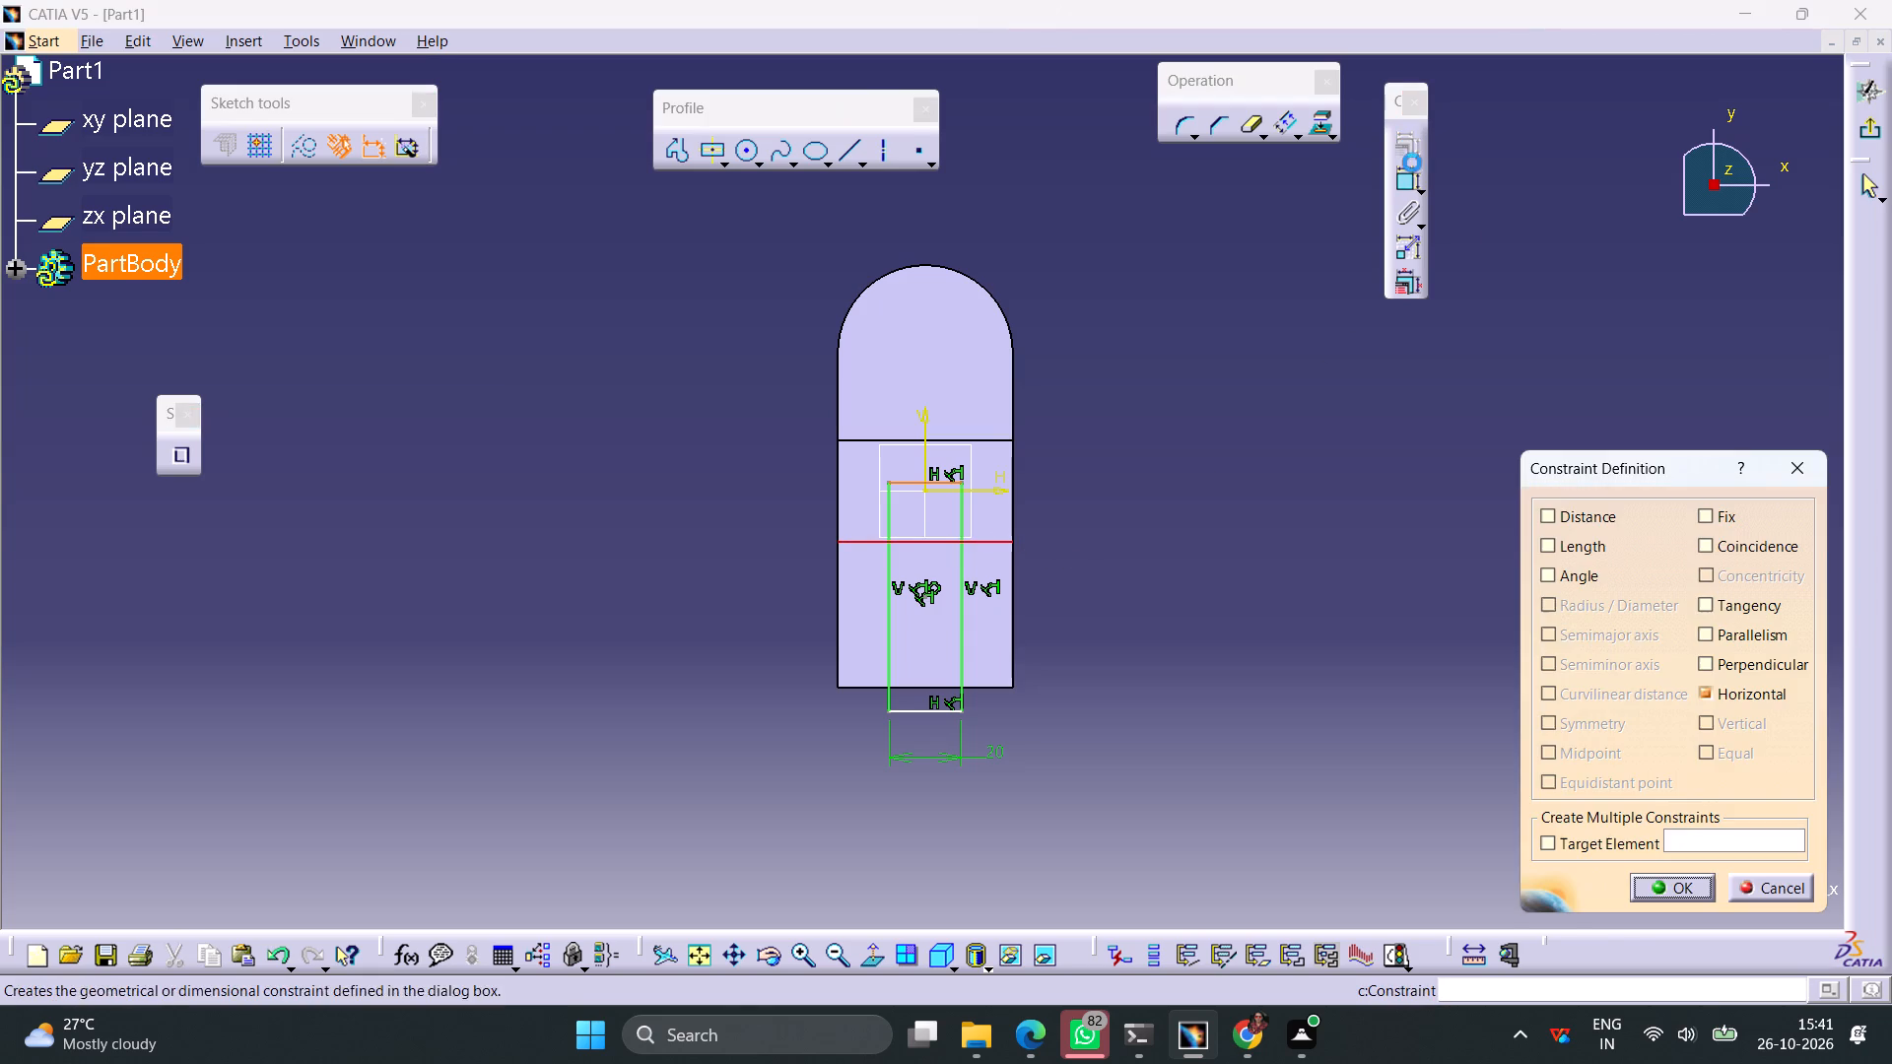
left_click(1713, 540)
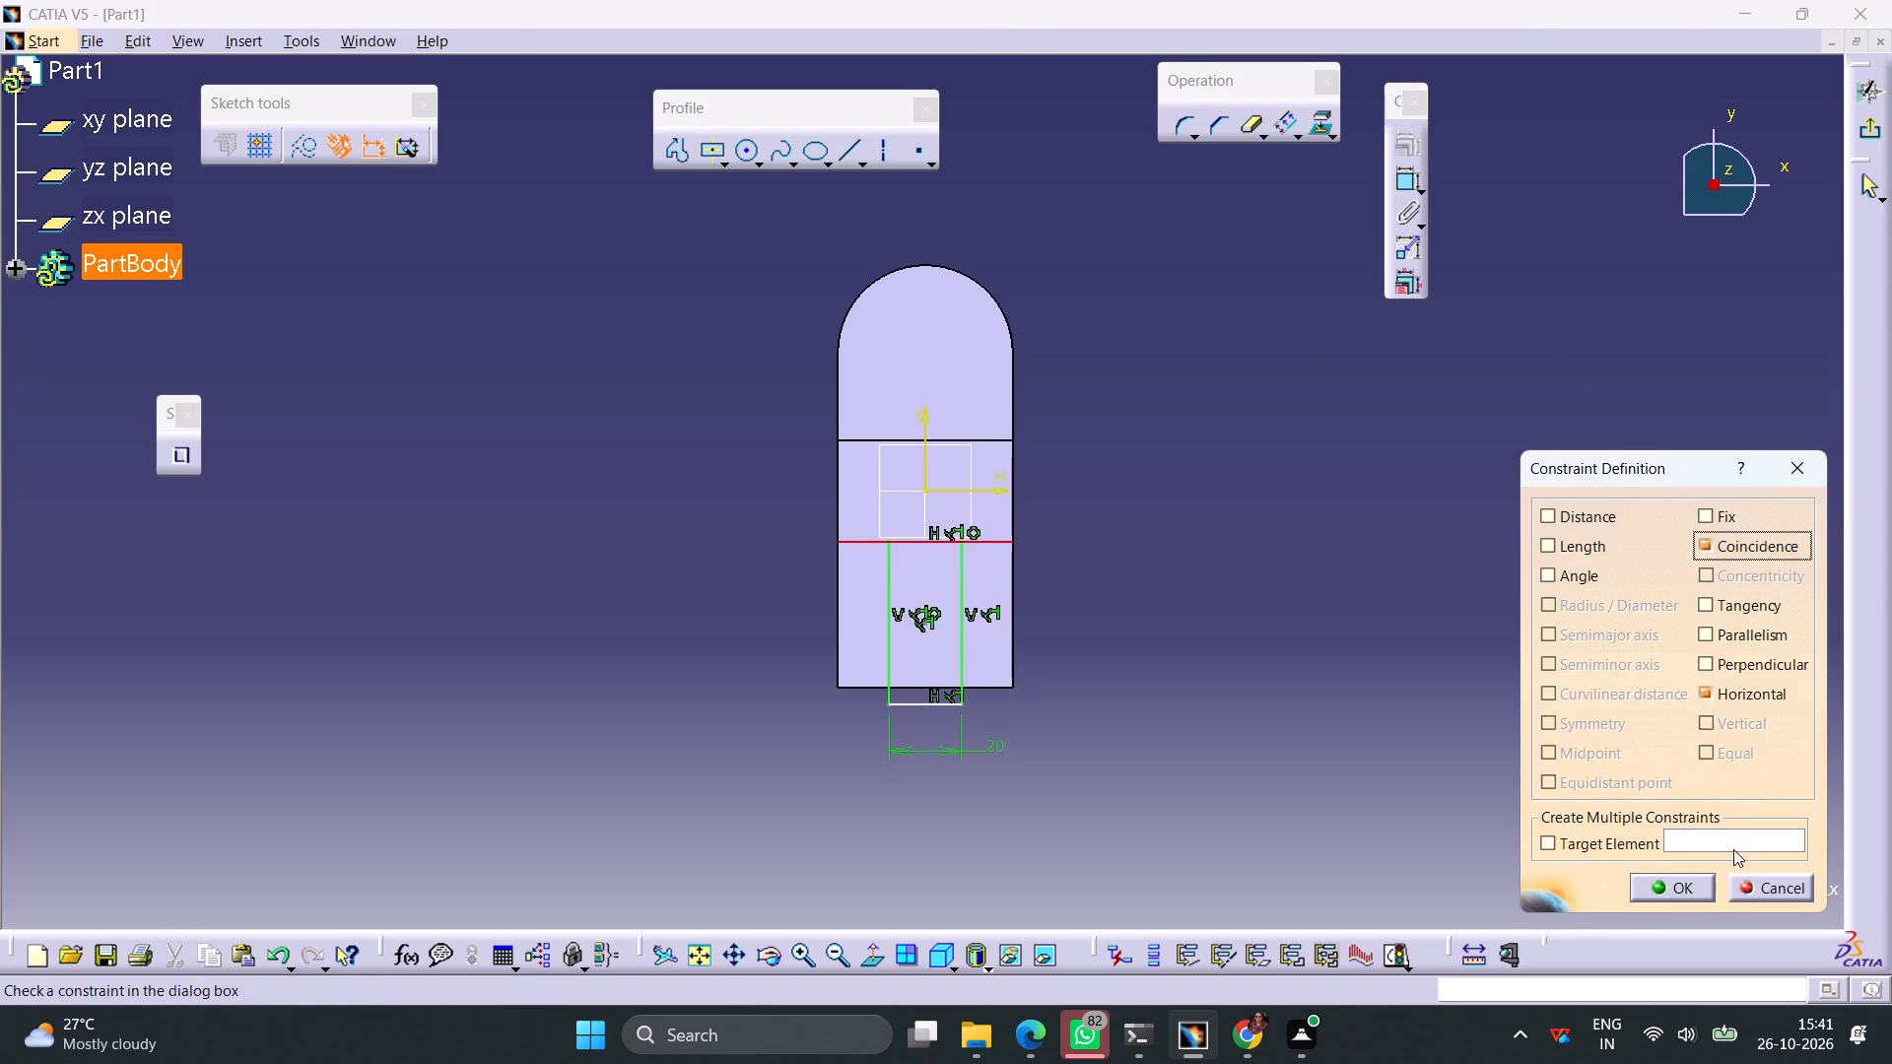
left_click(1697, 886)
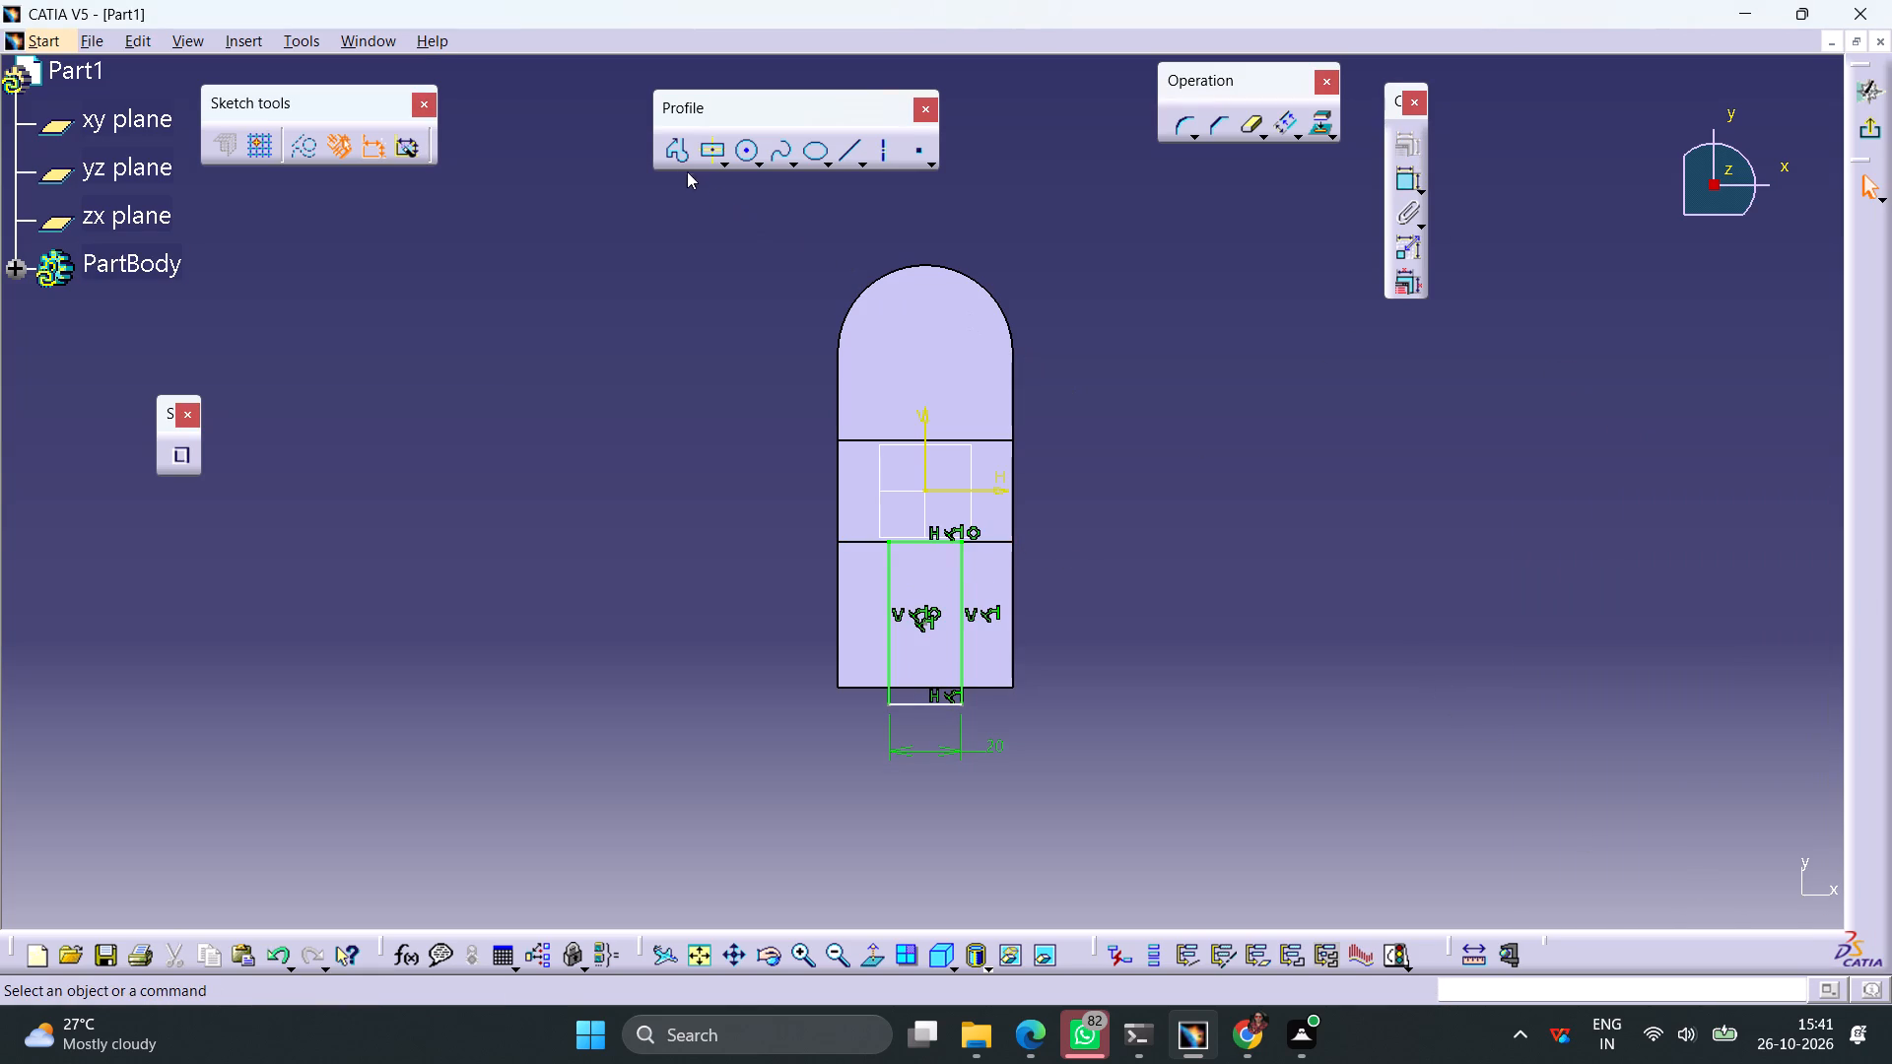
Draw a three-line profile between the rectangle's two right corners, extending about 23 mm outward past the body's side and about 45 mm high.
left_click(678, 156)
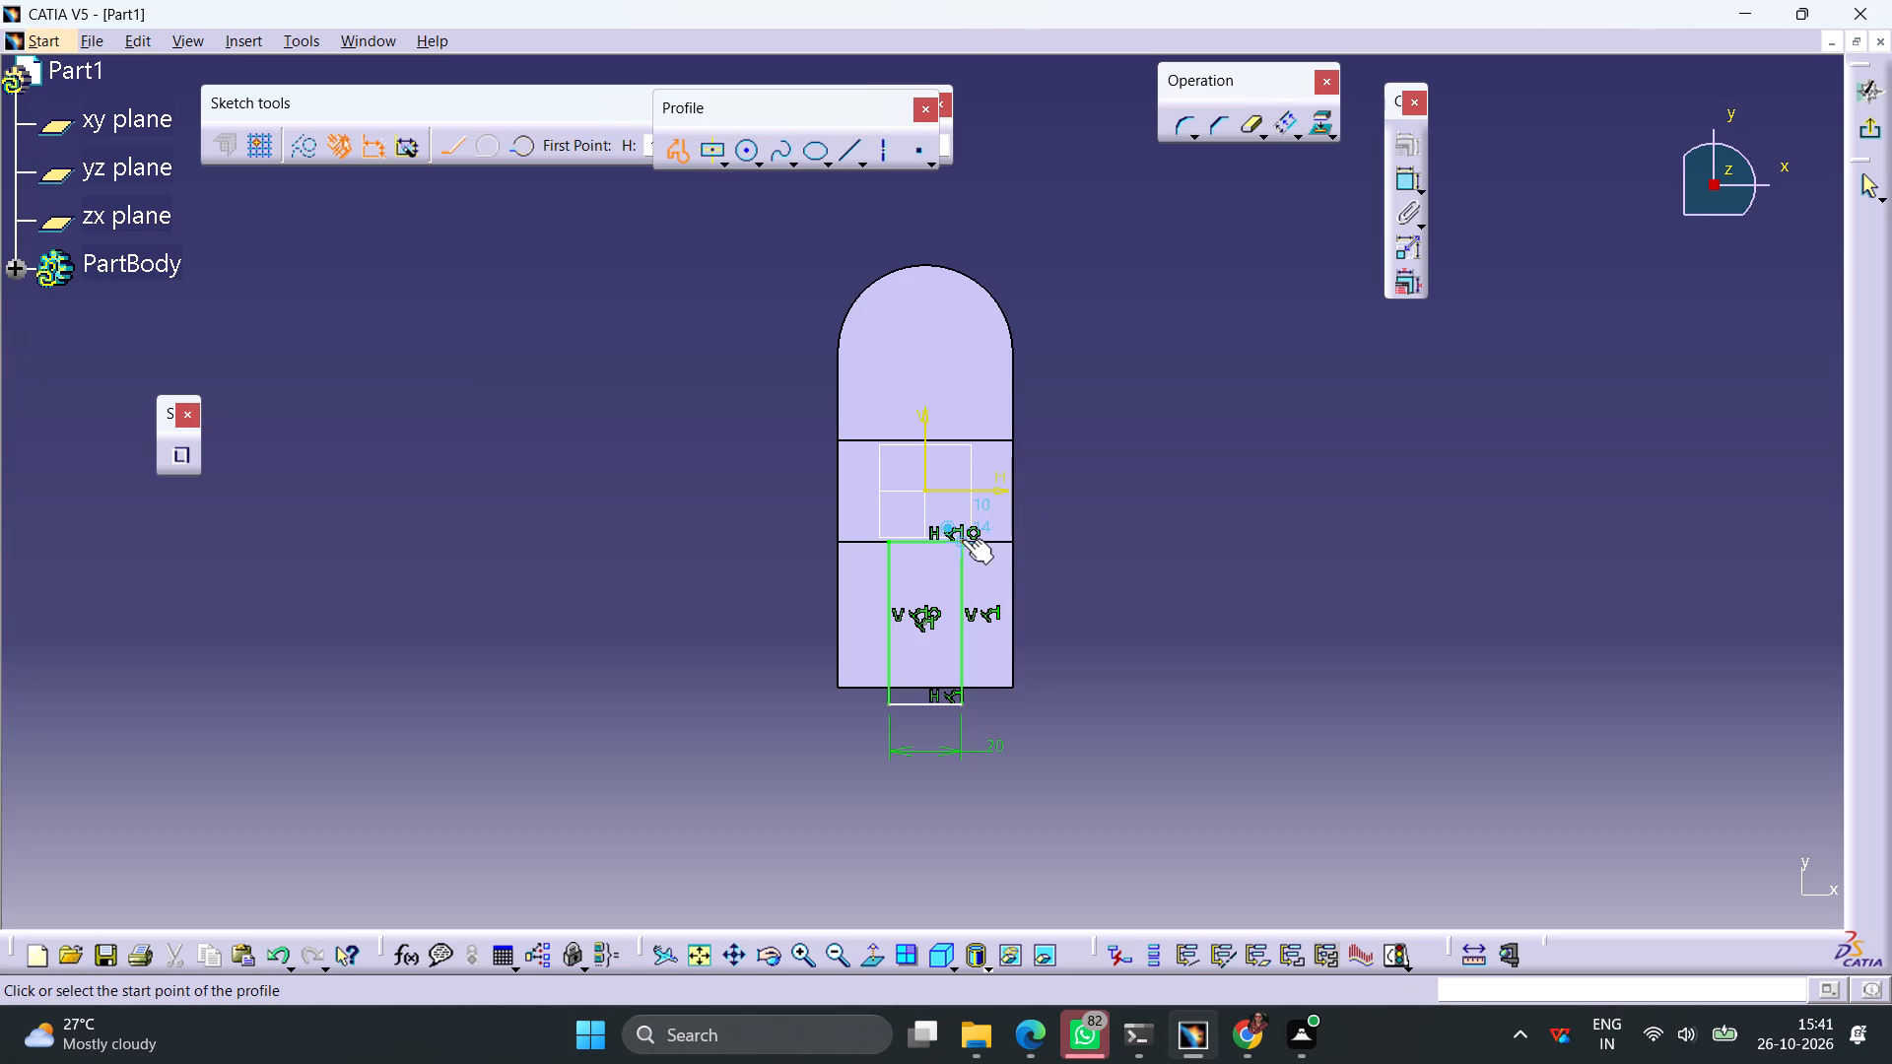
left_click(962, 539)
left_click(1047, 539)
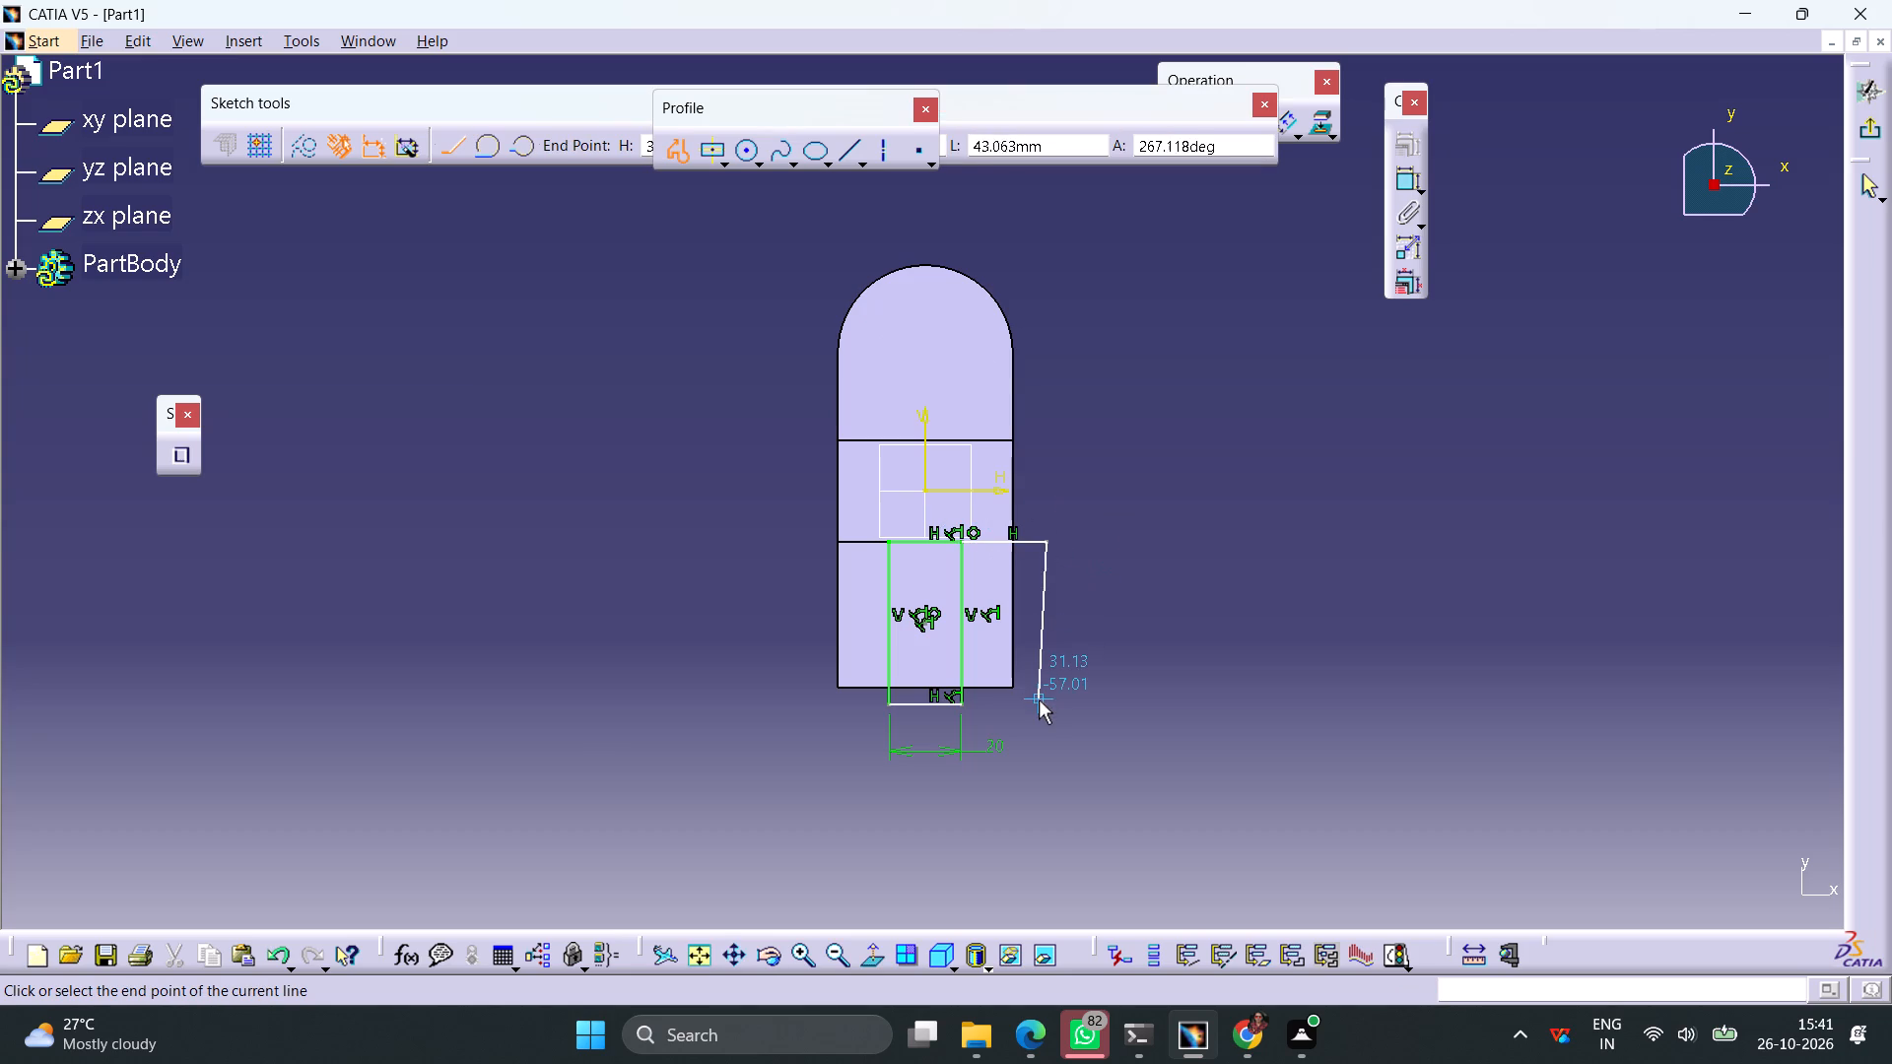
left_click(1047, 708)
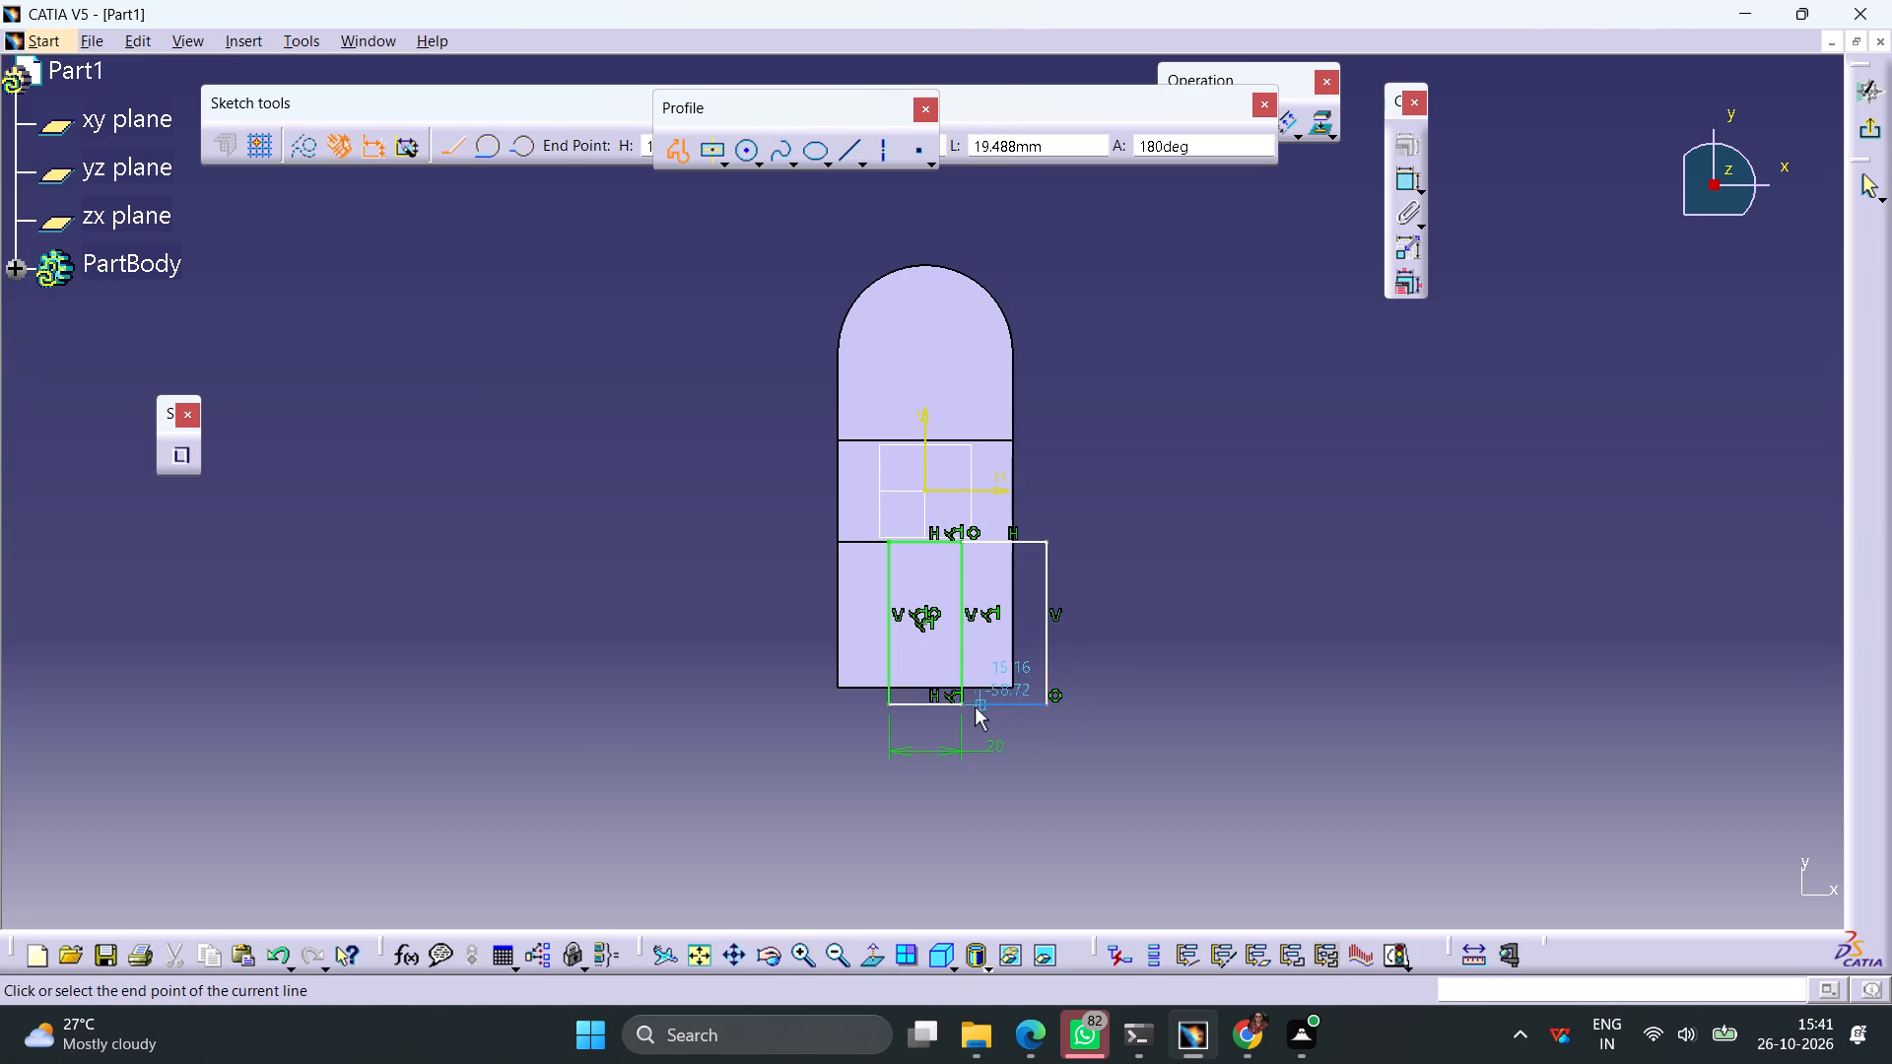
left_click(959, 705)
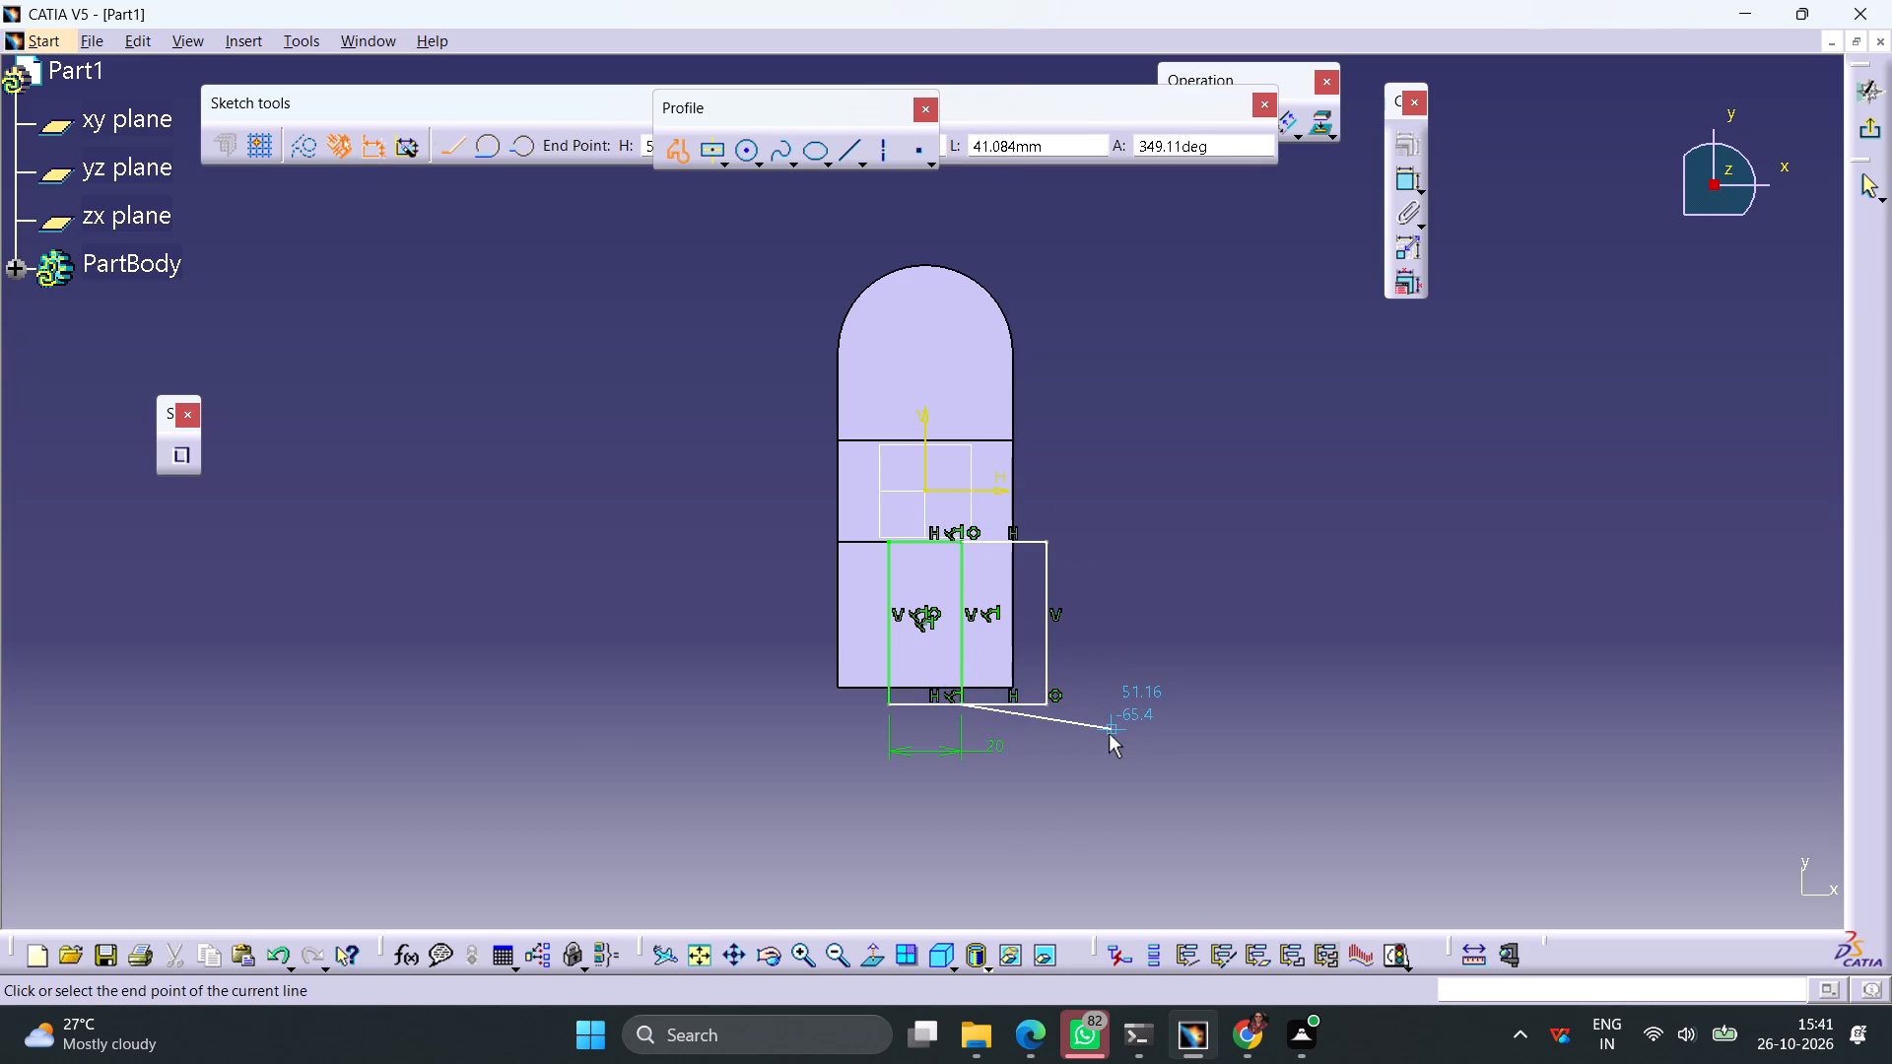
middle_click(1109, 734)
key("Escape")
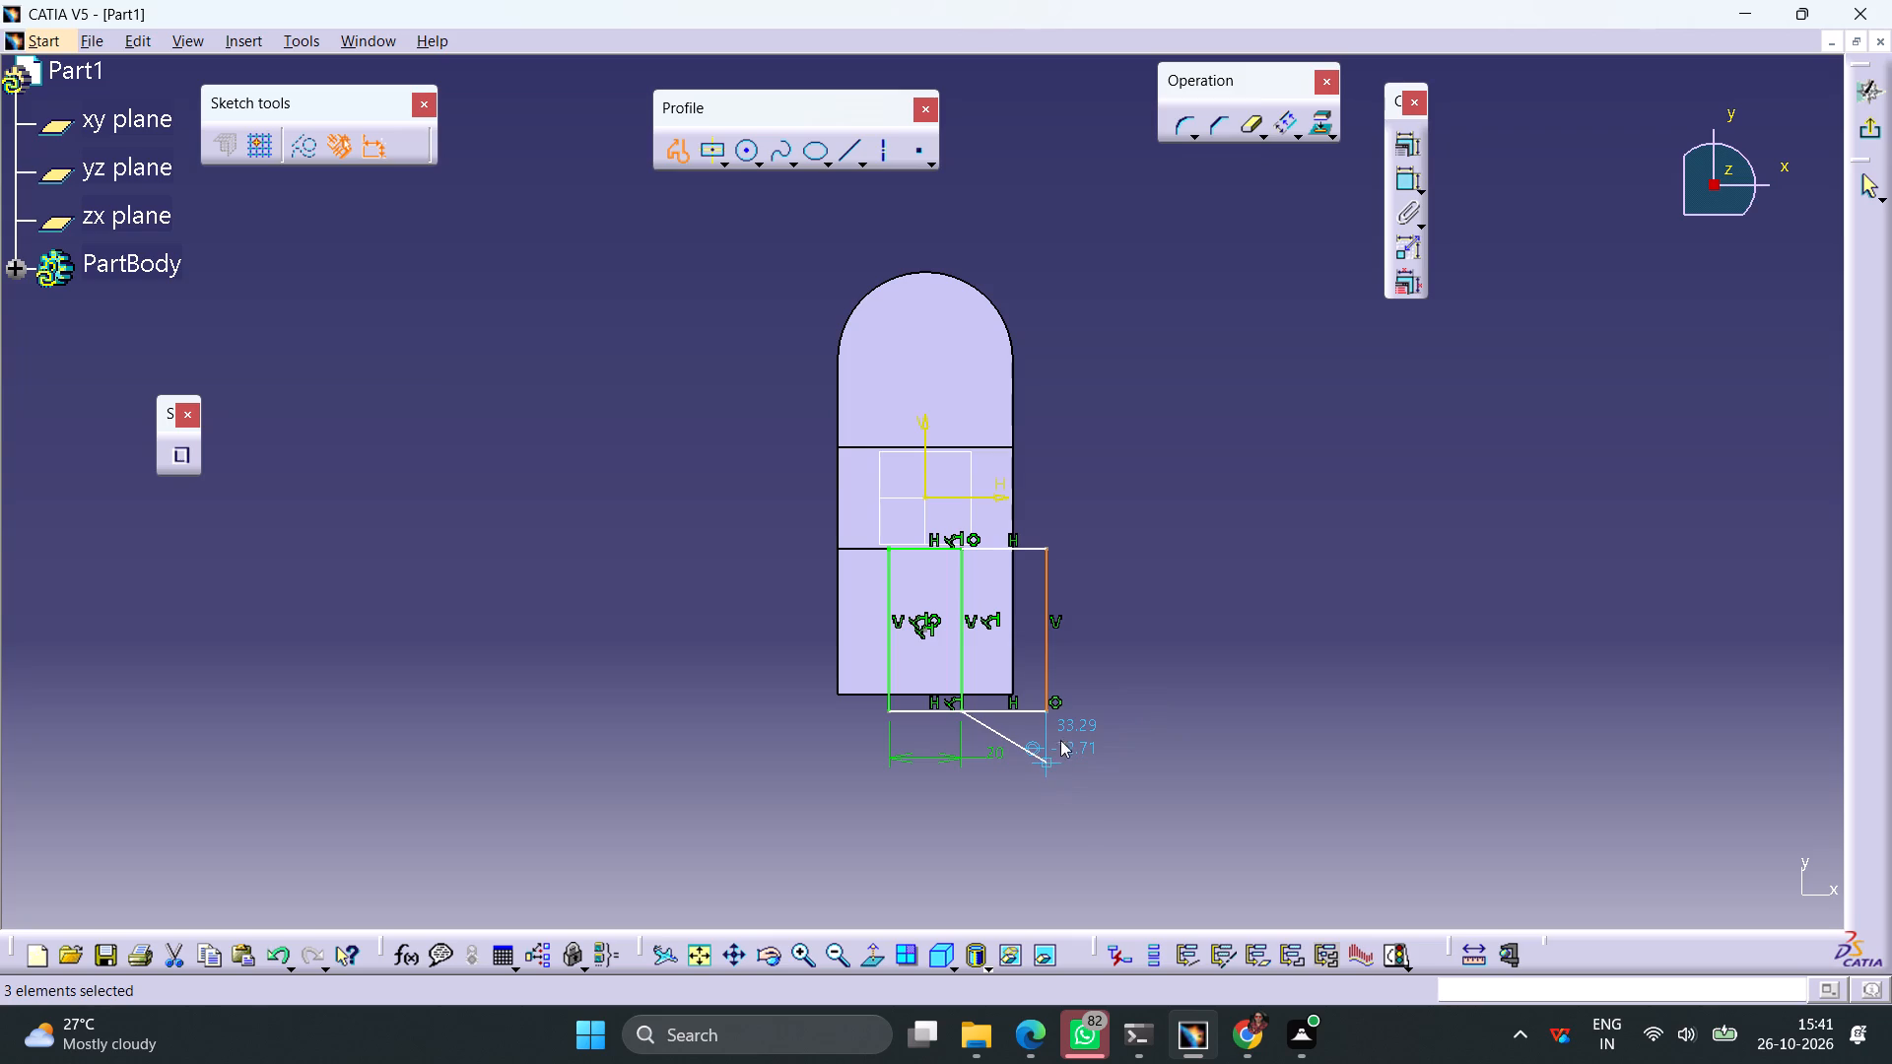
left_click(1147, 634)
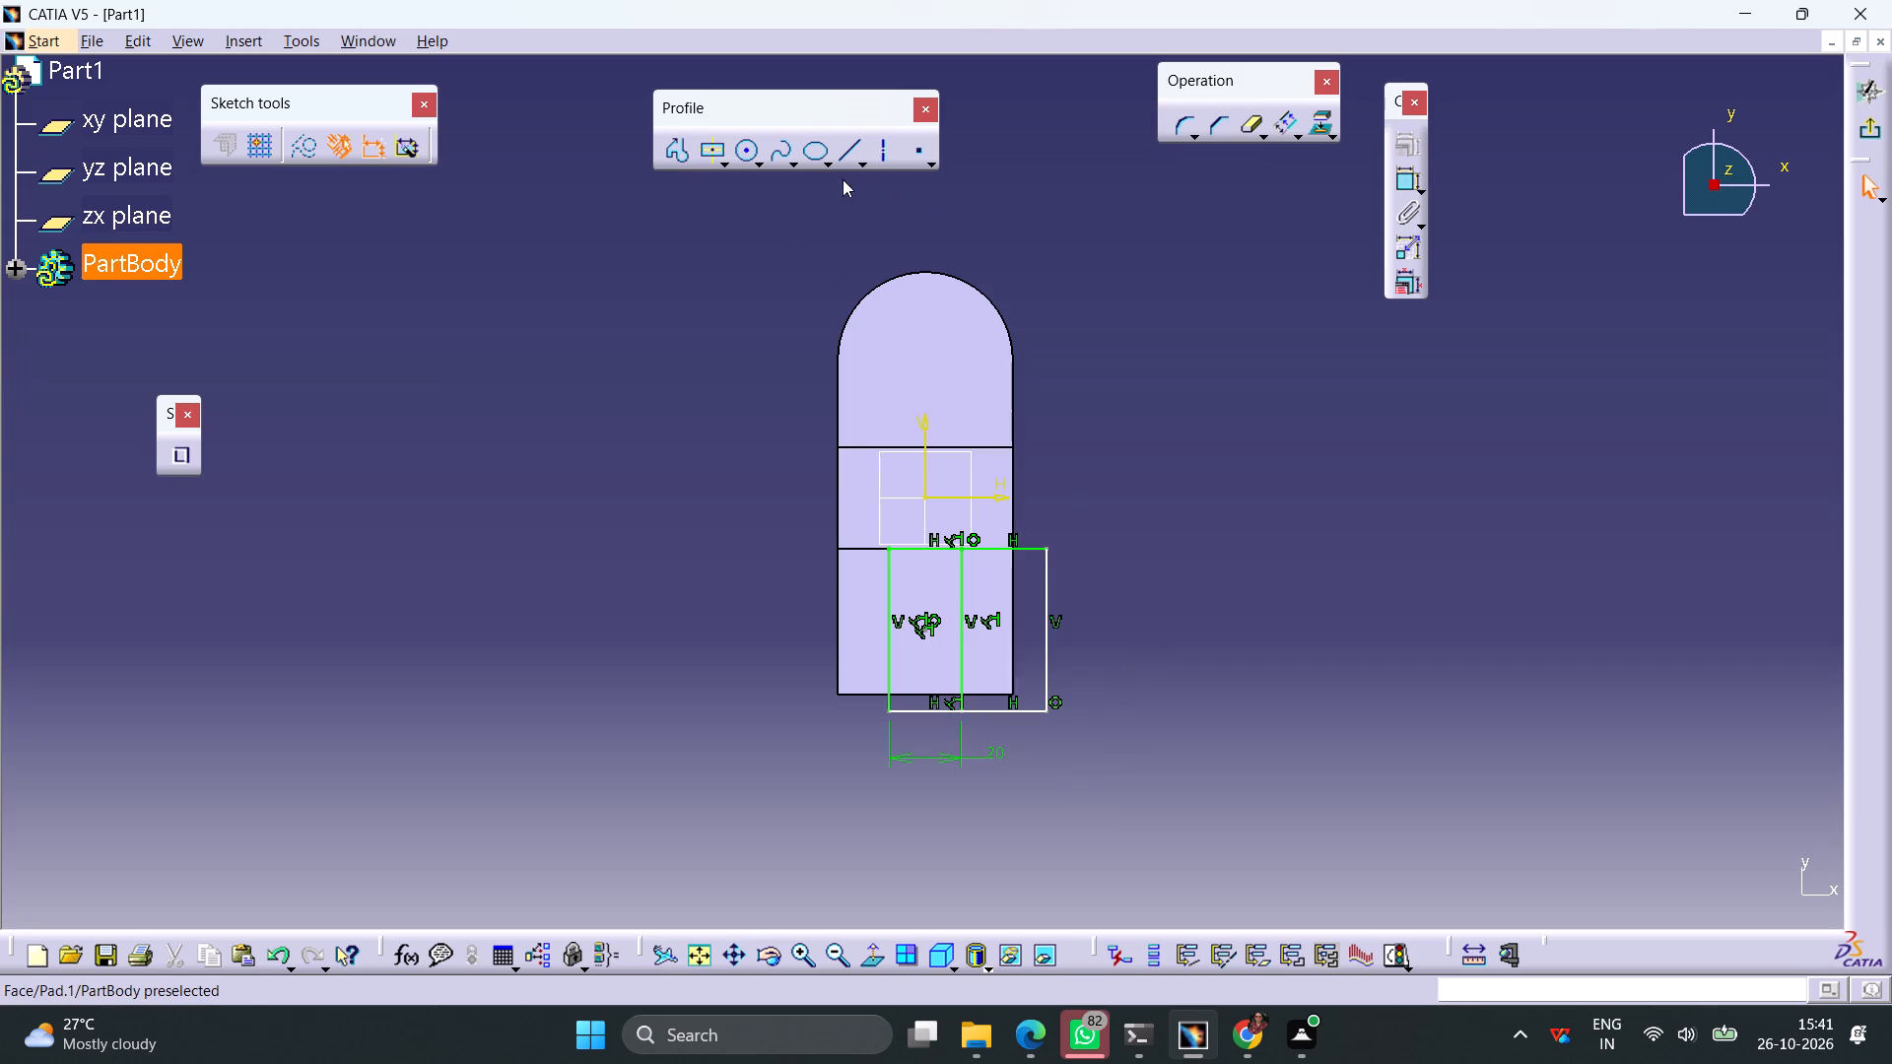
Draw a matching three-line profile between the rectangle's two left corners, extending about 33 mm outward past the body's opposite side.
left_click(679, 158)
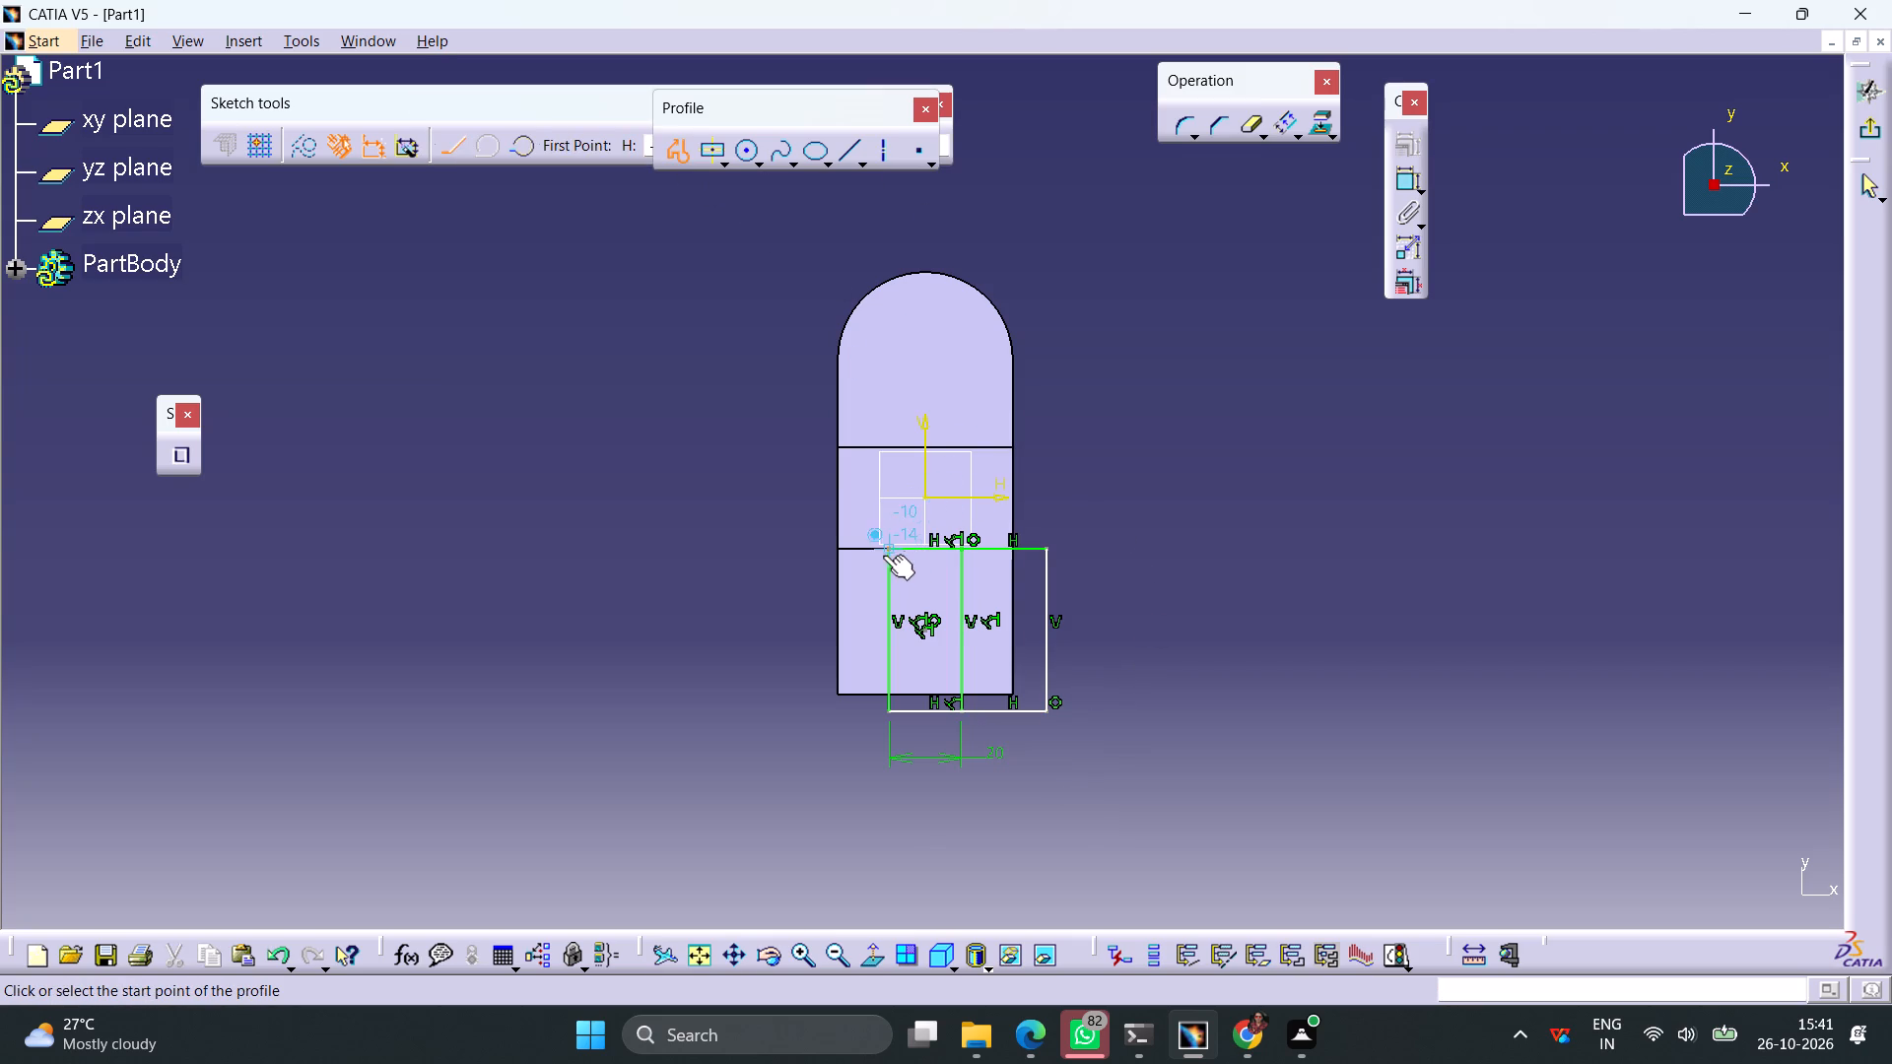
left_click(885, 551)
left_click(769, 547)
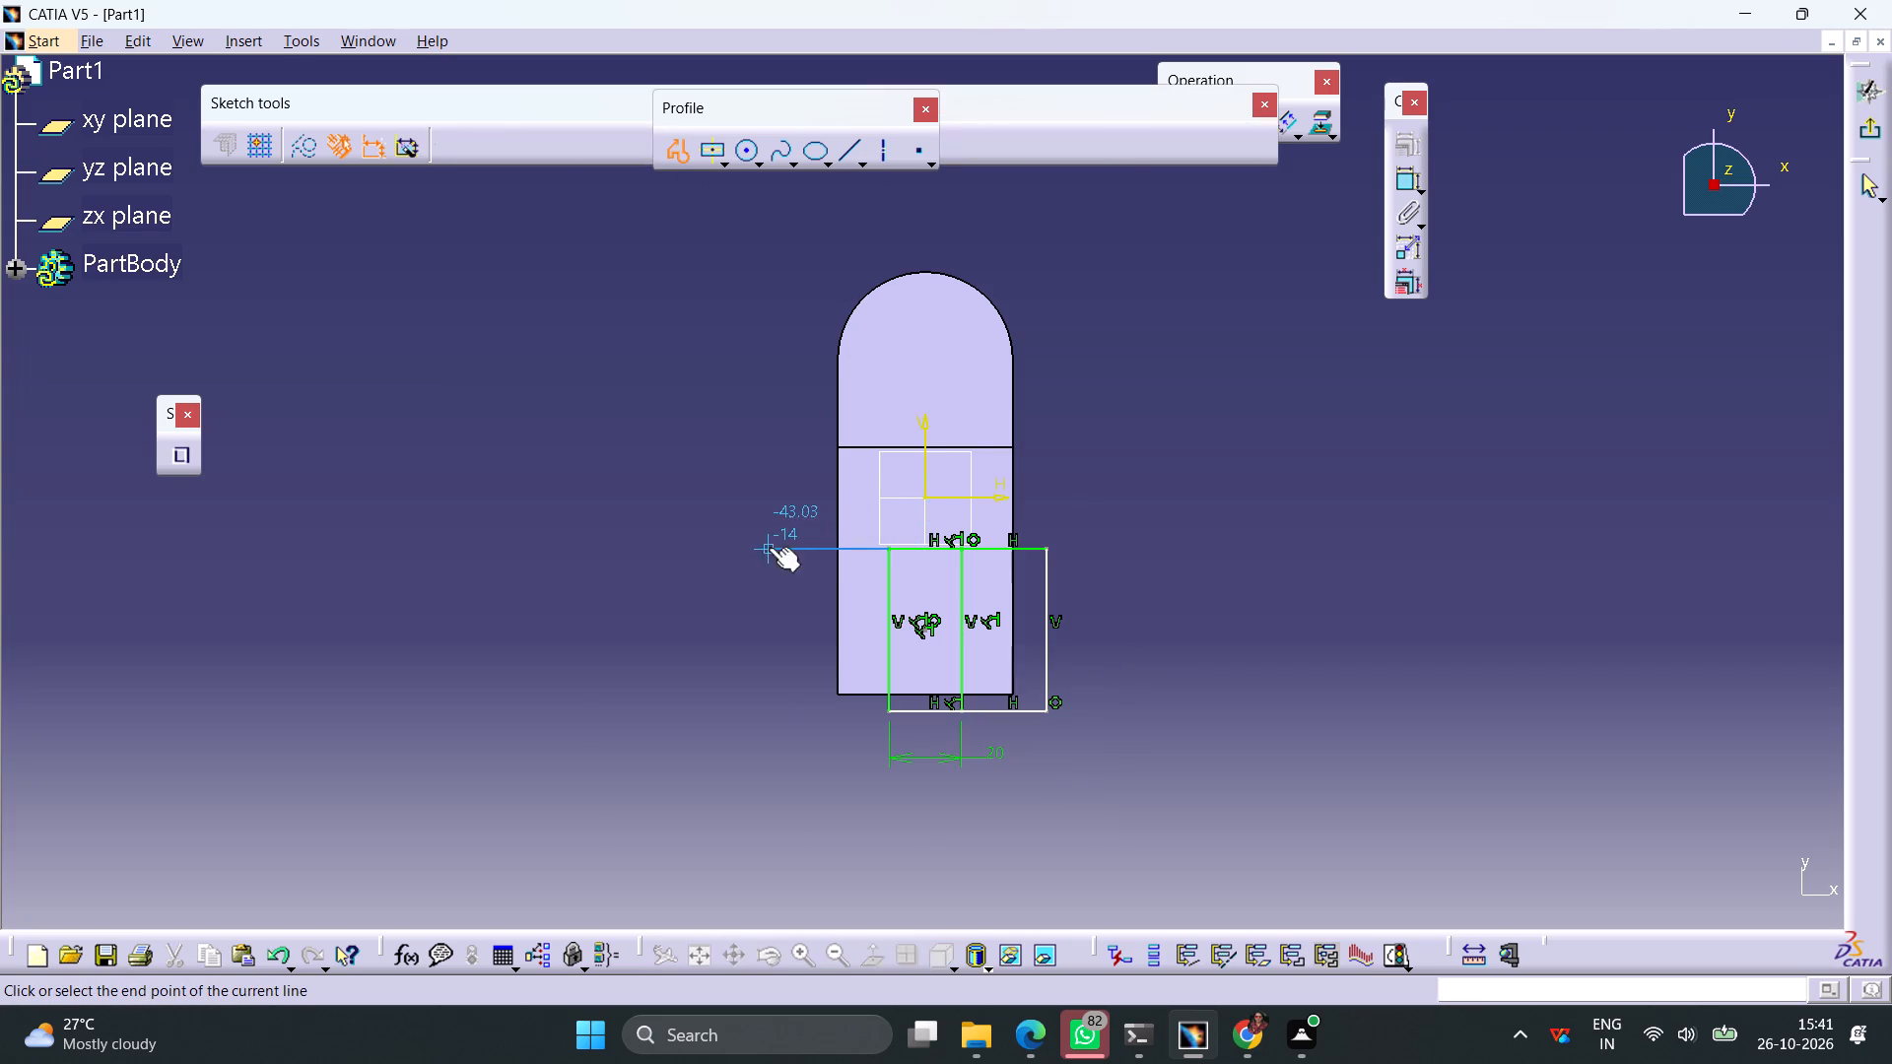
left_click(770, 716)
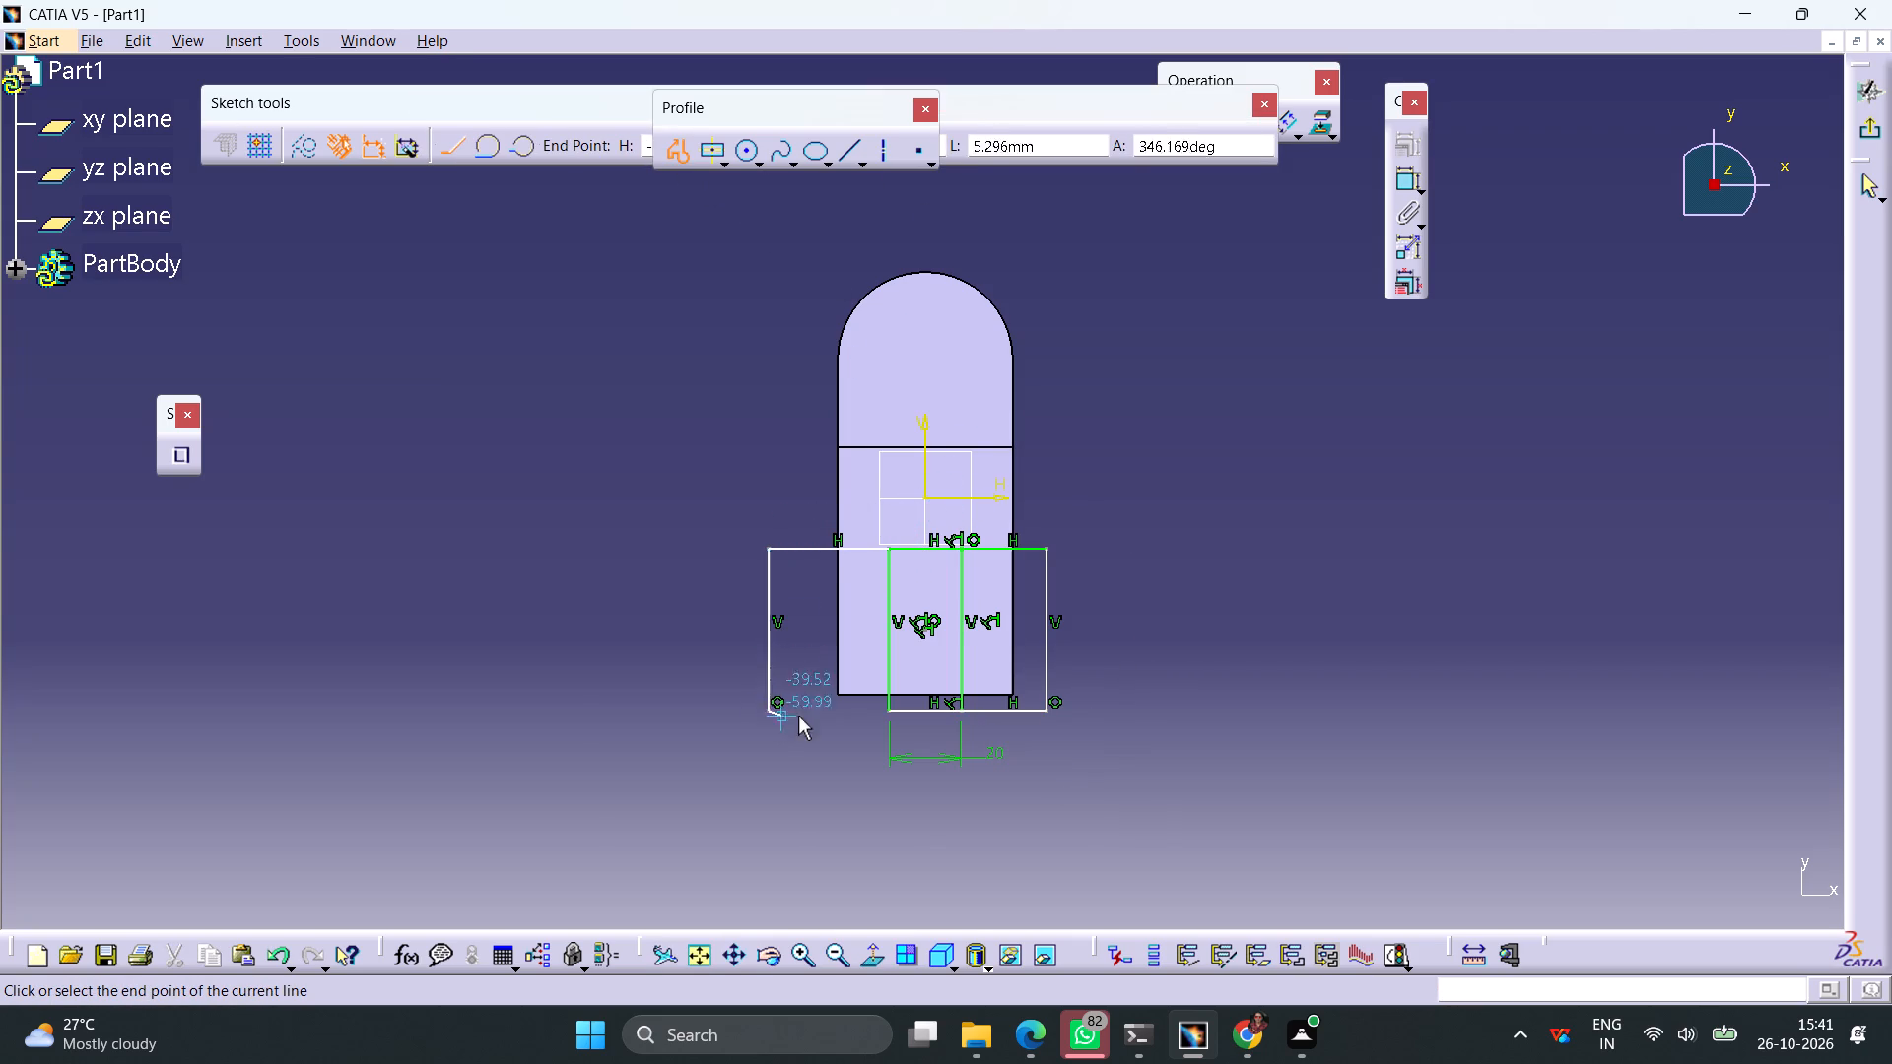
left_click(886, 715)
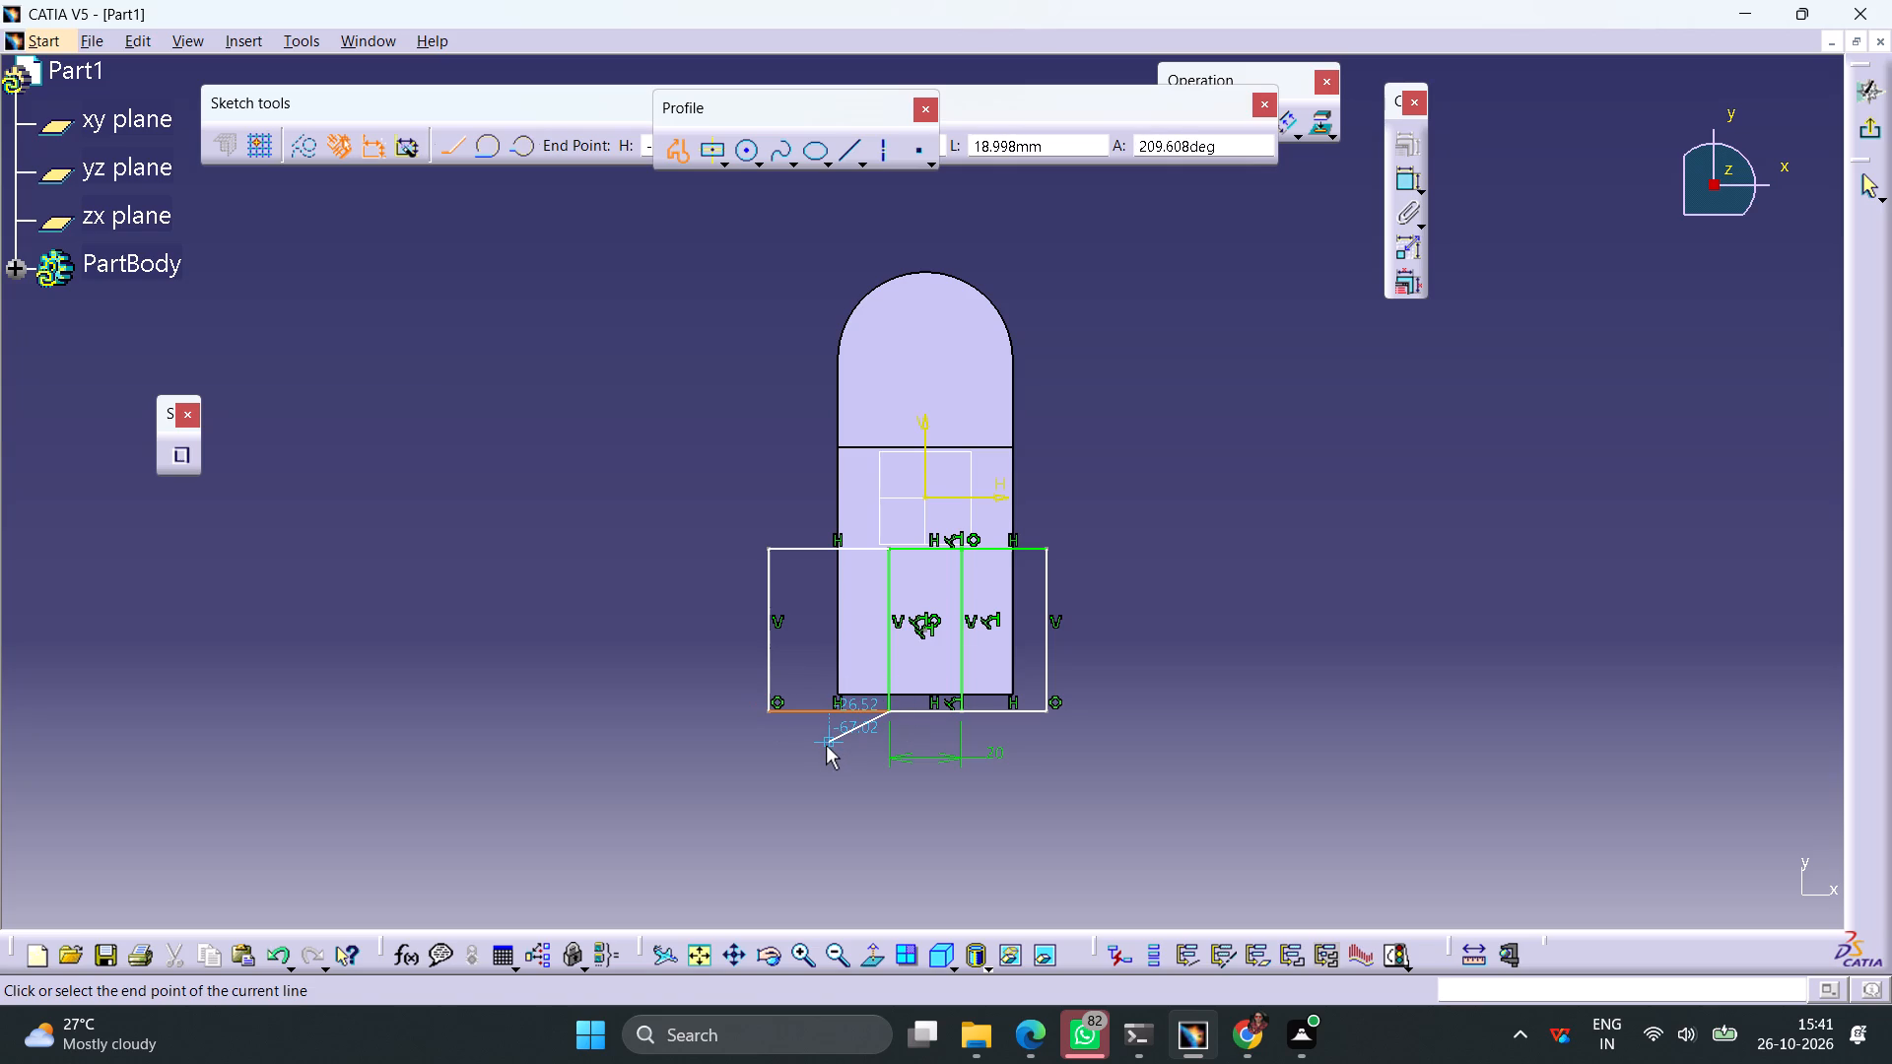
key("Escape")
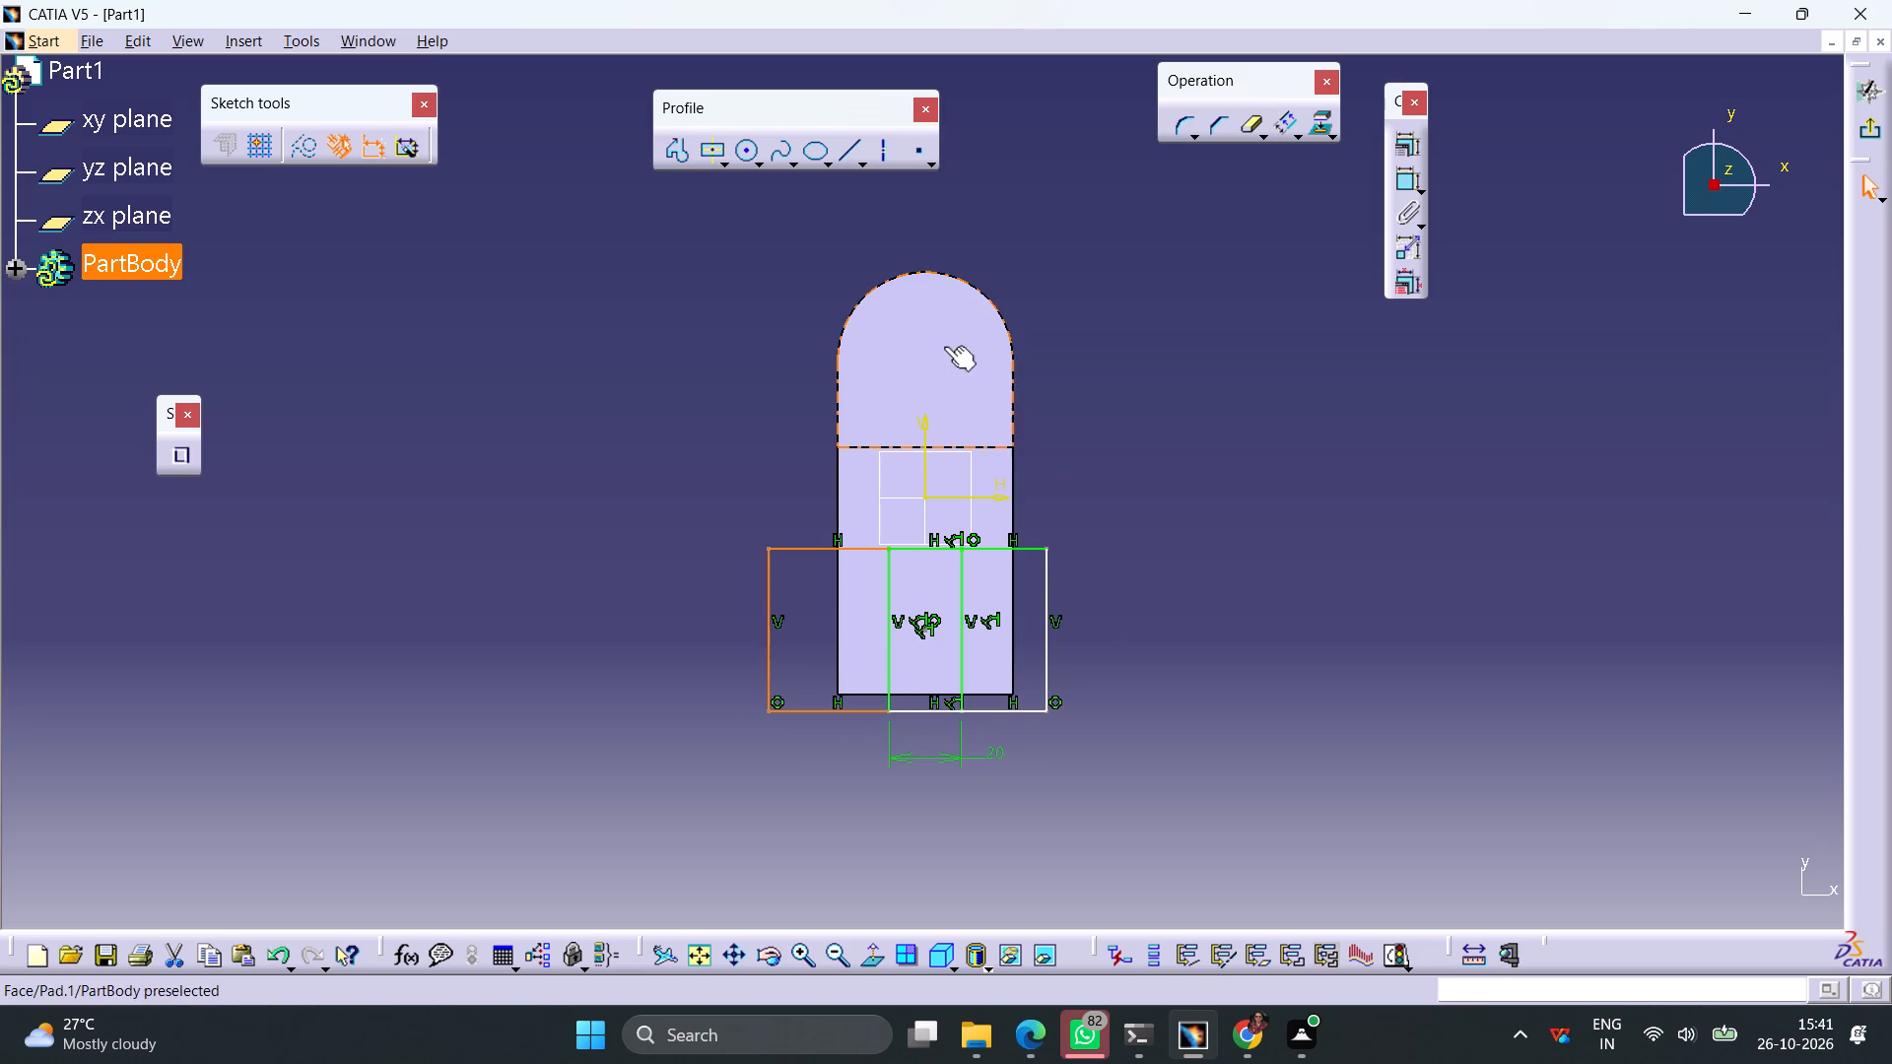
Quick-trim away the central rectangle's upper and lower edges, leaving two separate closed rectangles on either side.
left_click(1244, 132)
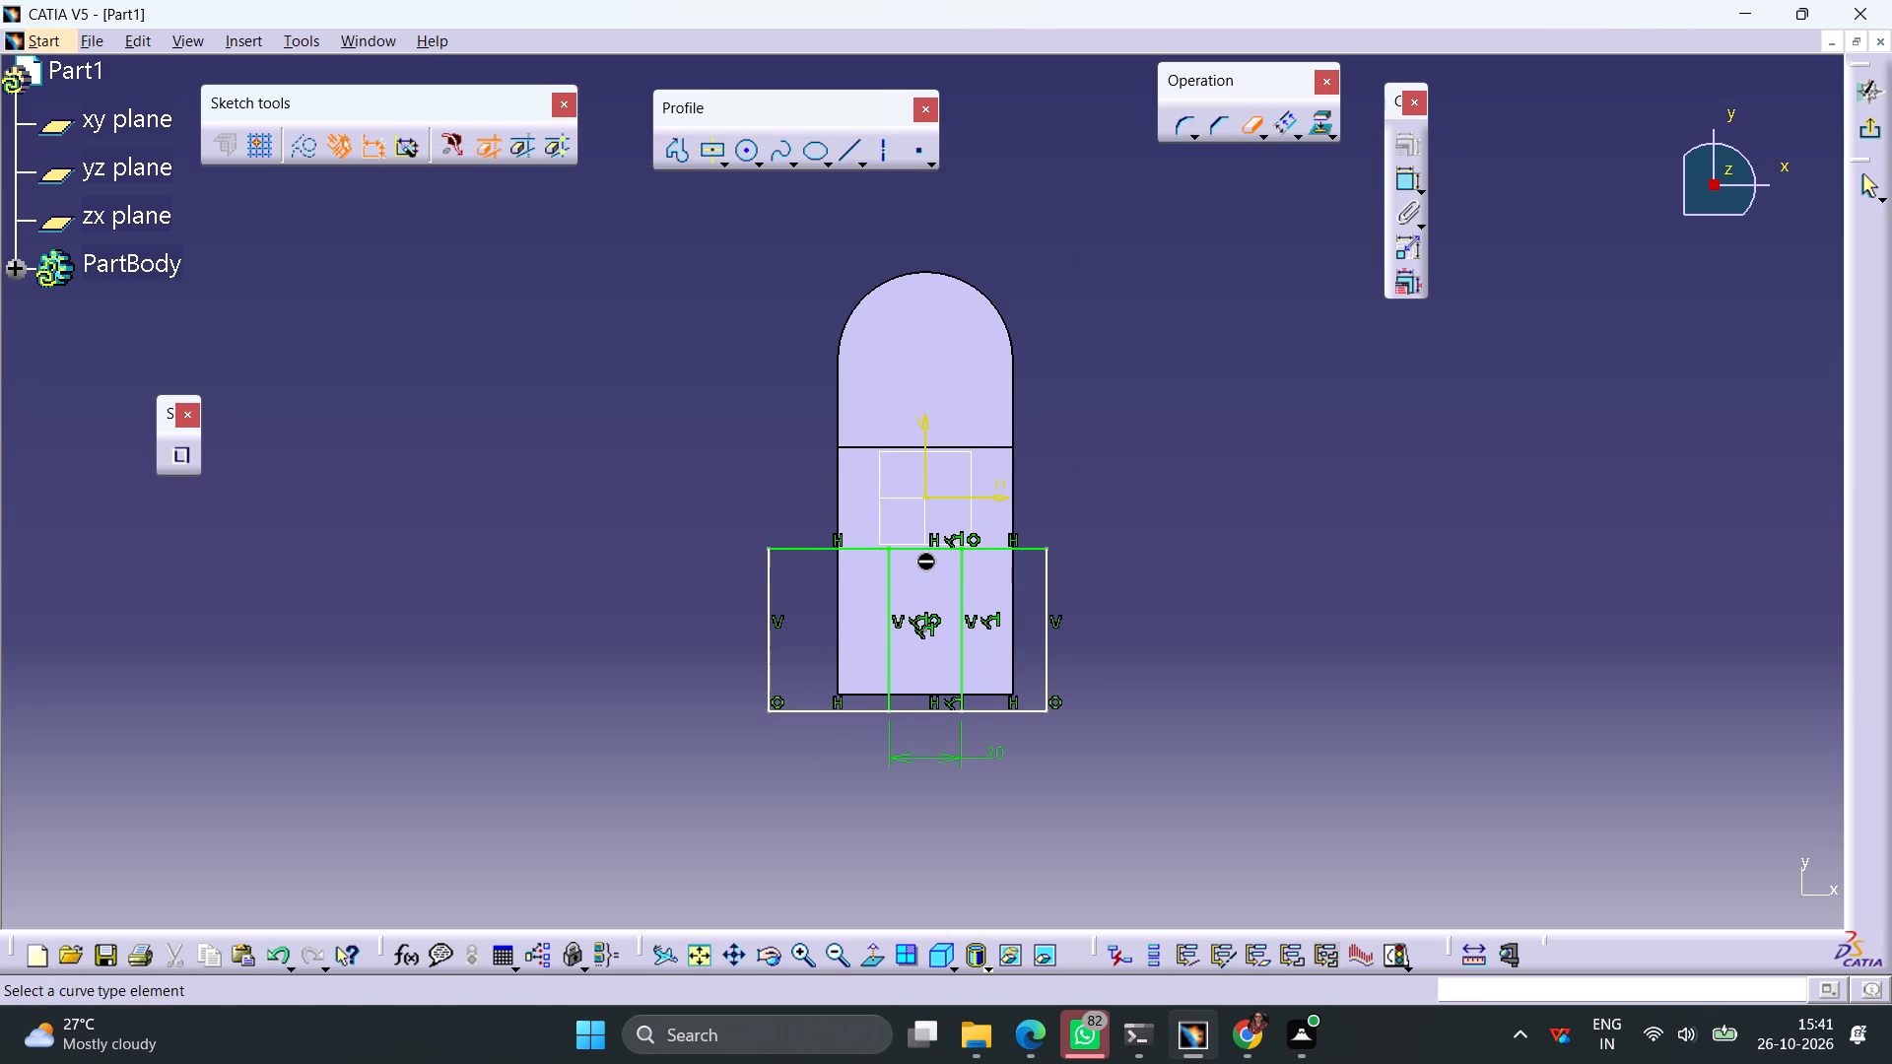
left_click(920, 550)
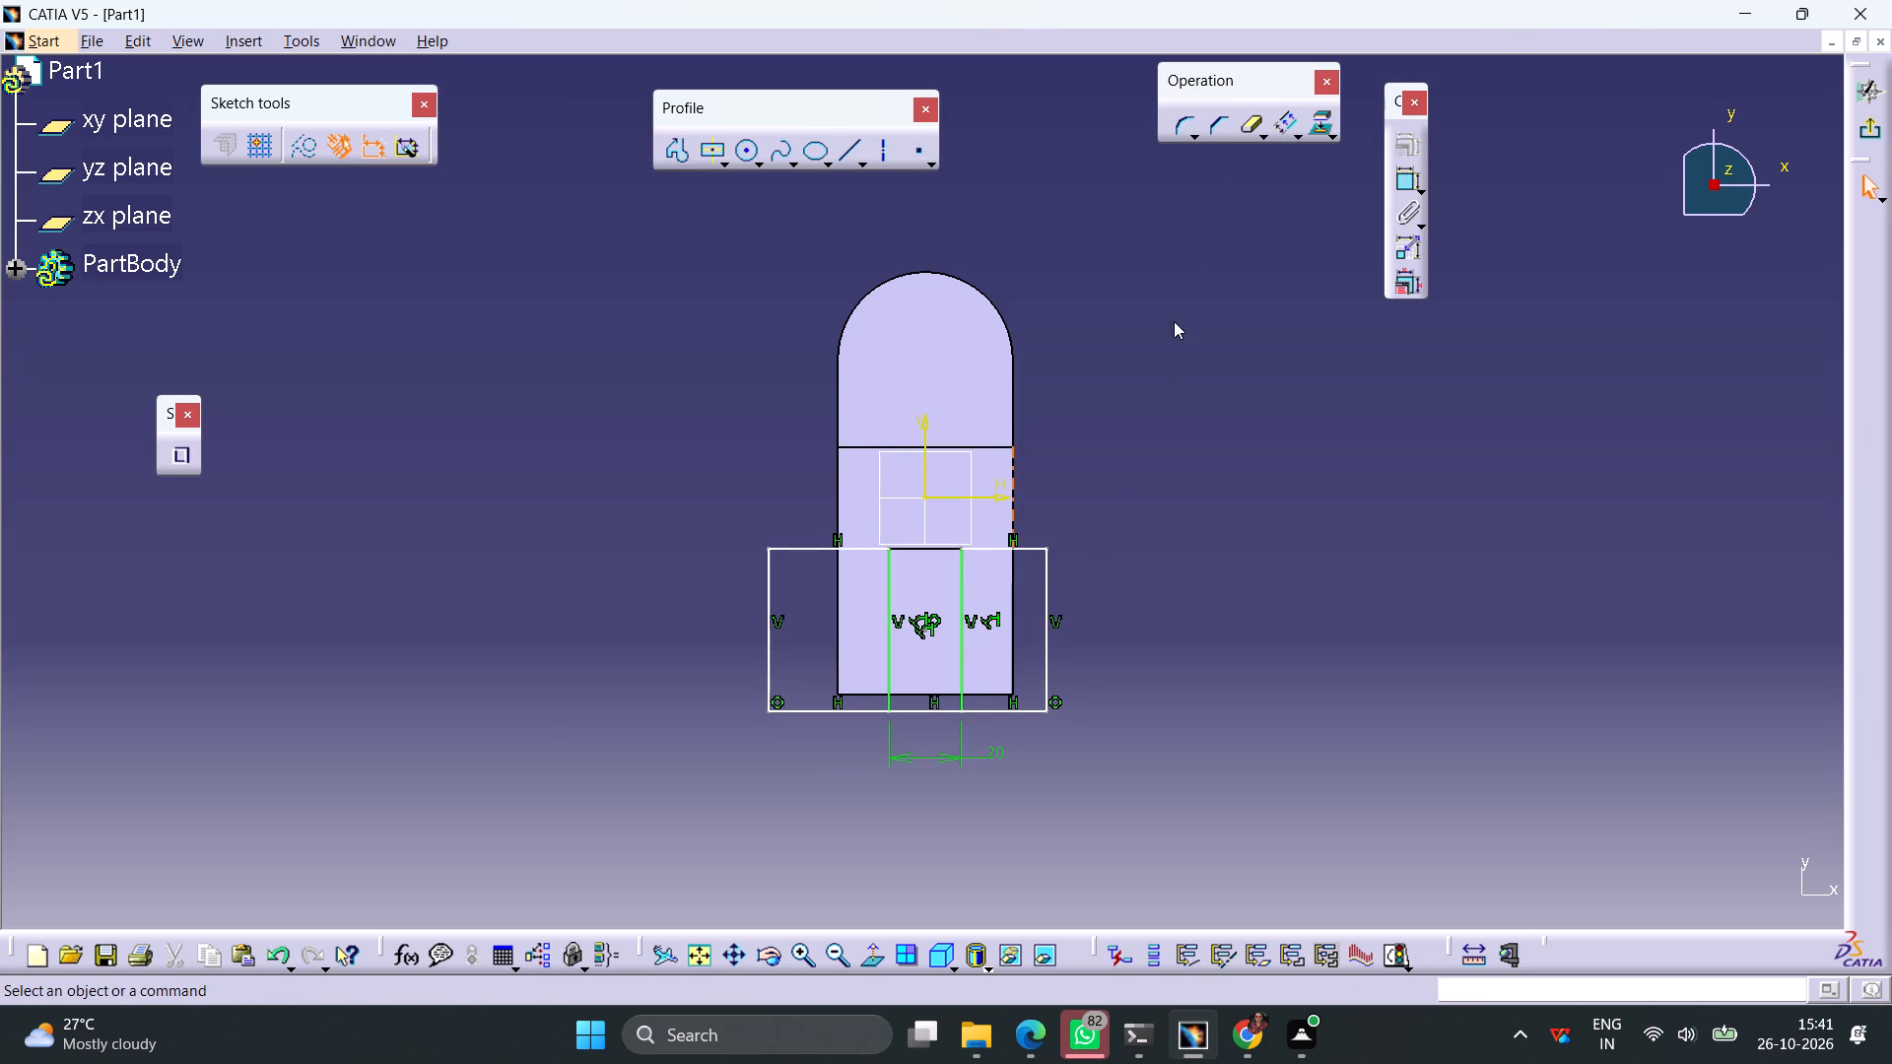
left_click(1243, 131)
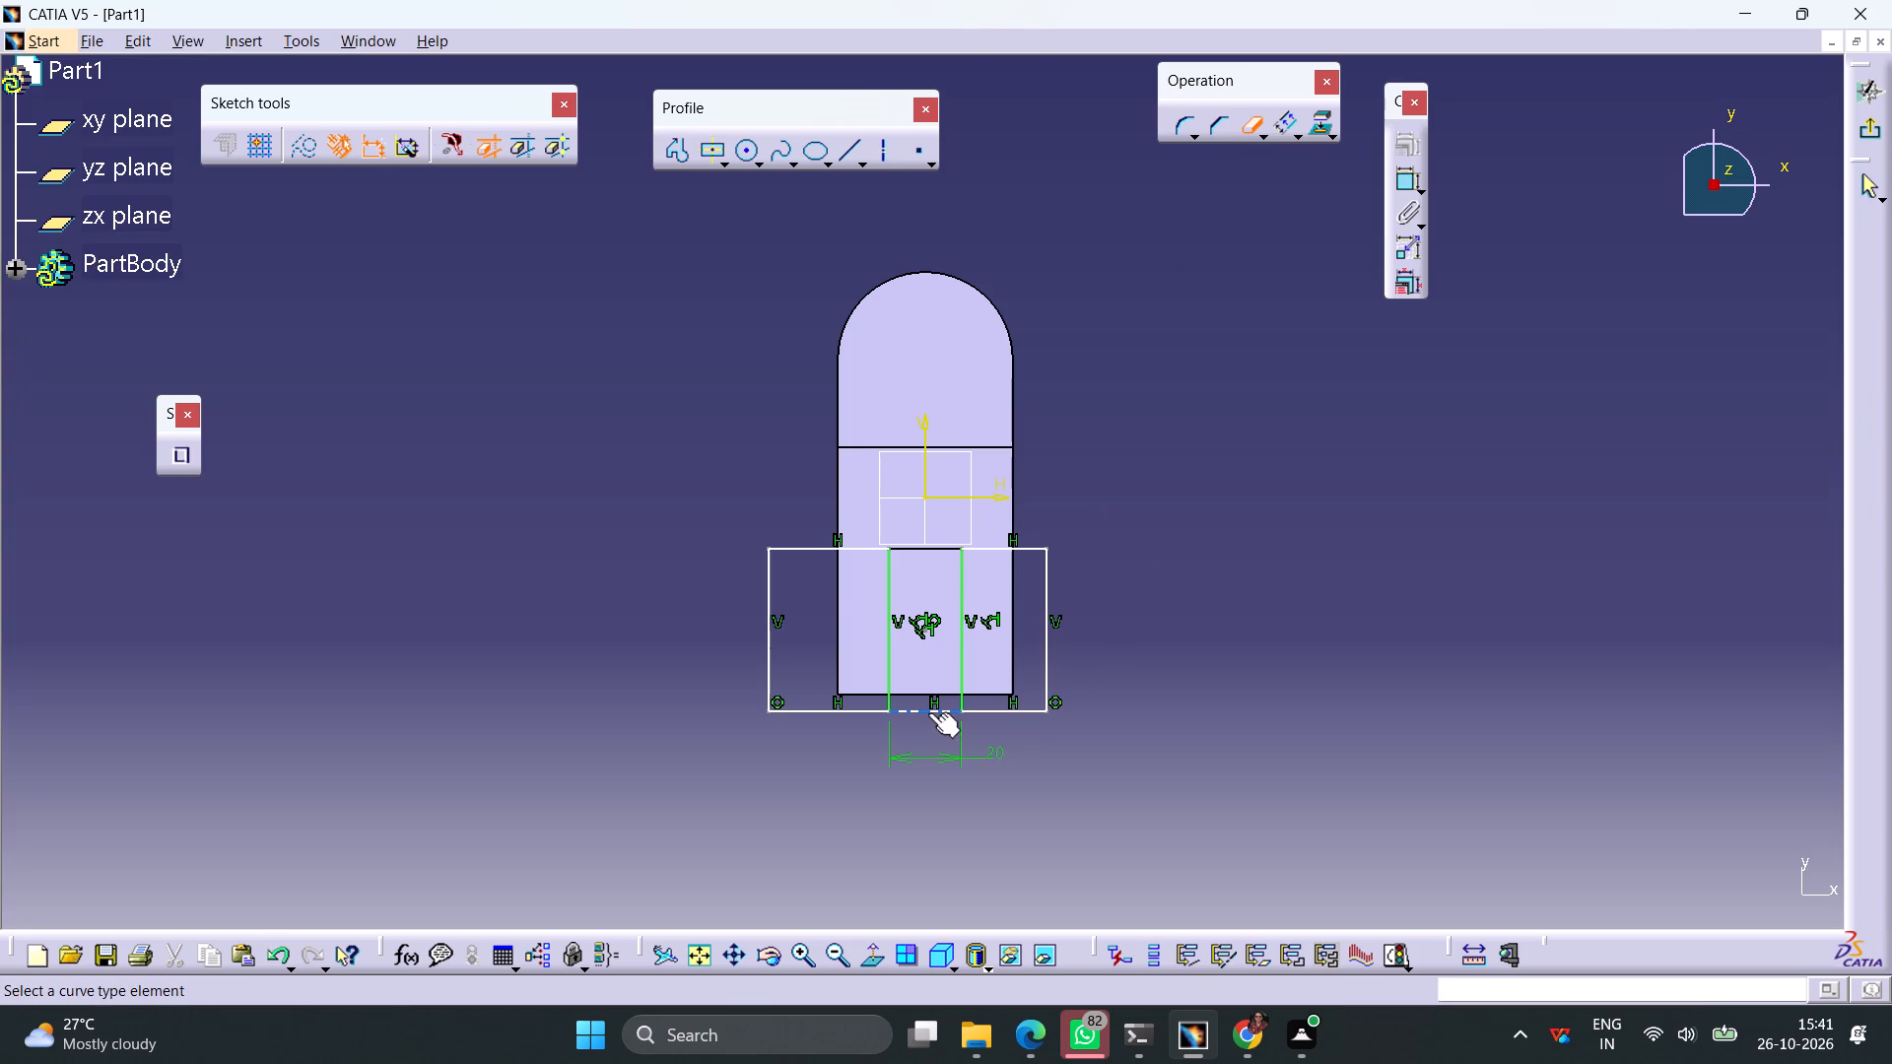
left_click(926, 712)
left_click(995, 575)
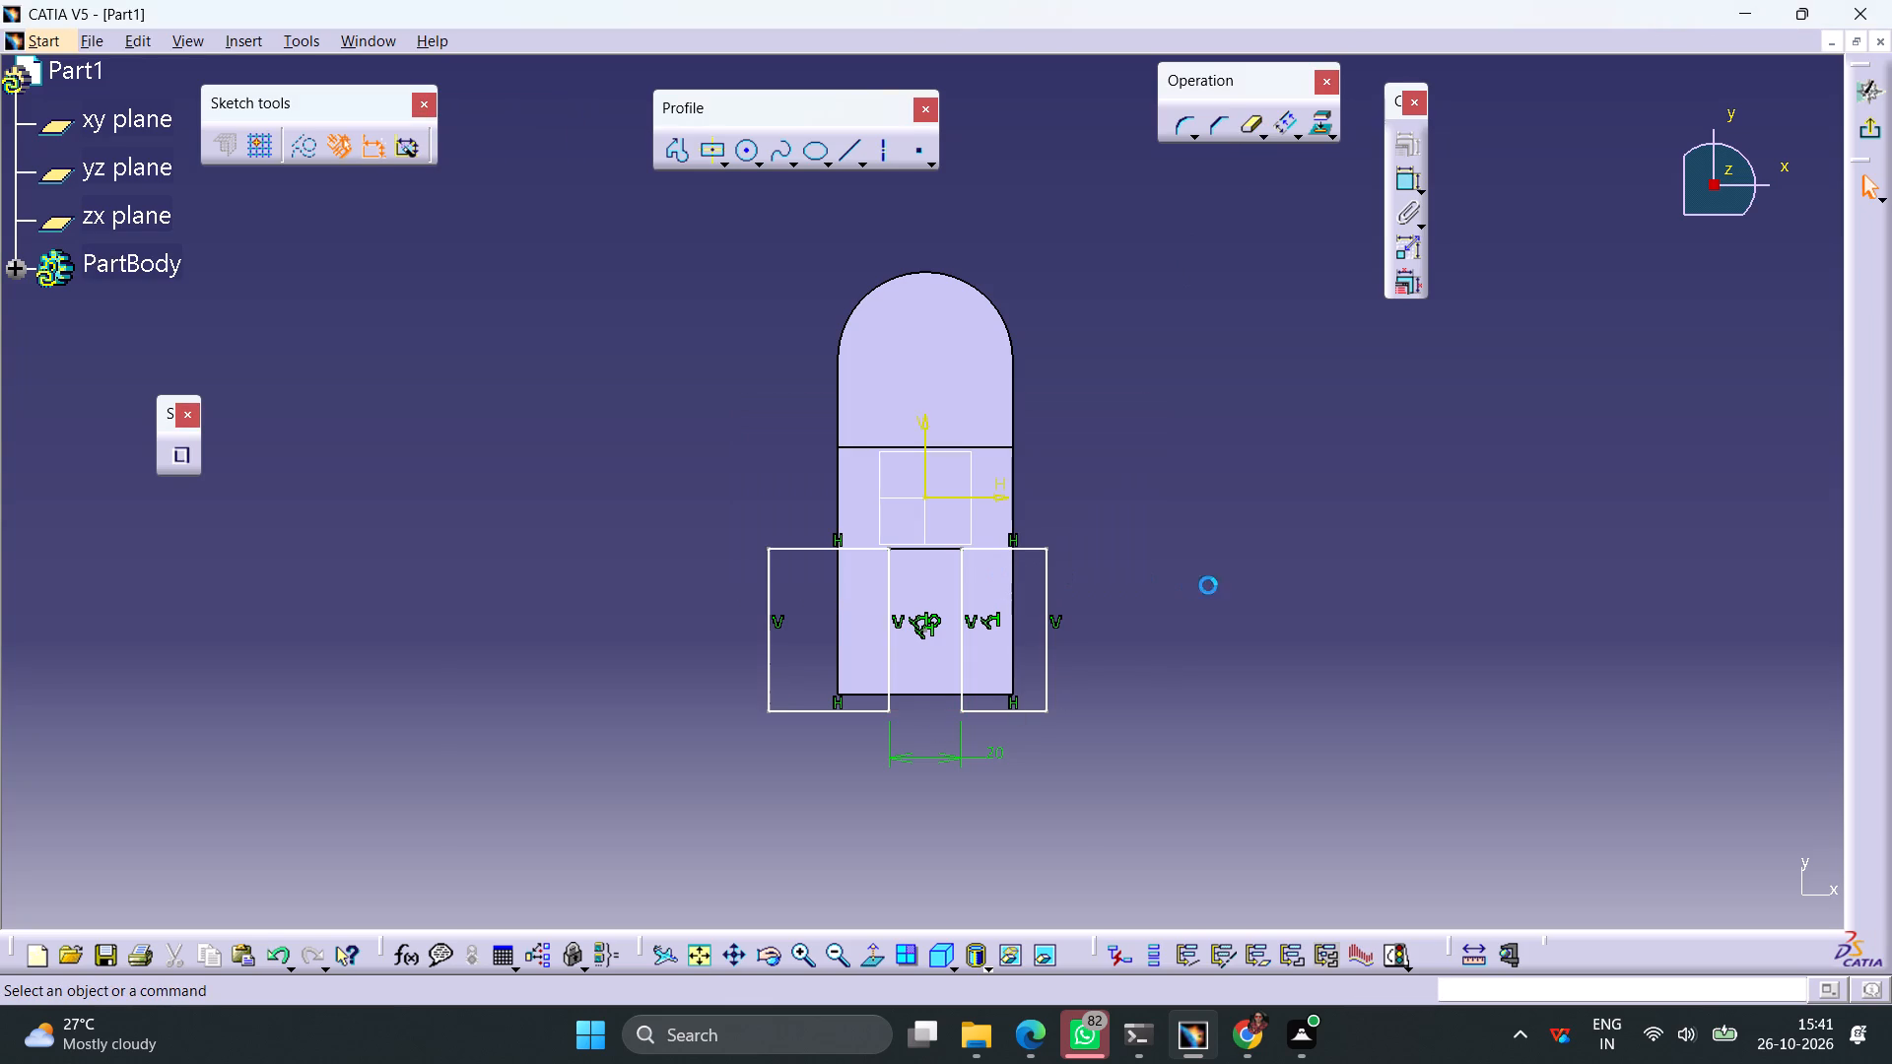
Dimension the right rectangle's height along its outer edge and its width along its lower edge.
left_click(1396, 186)
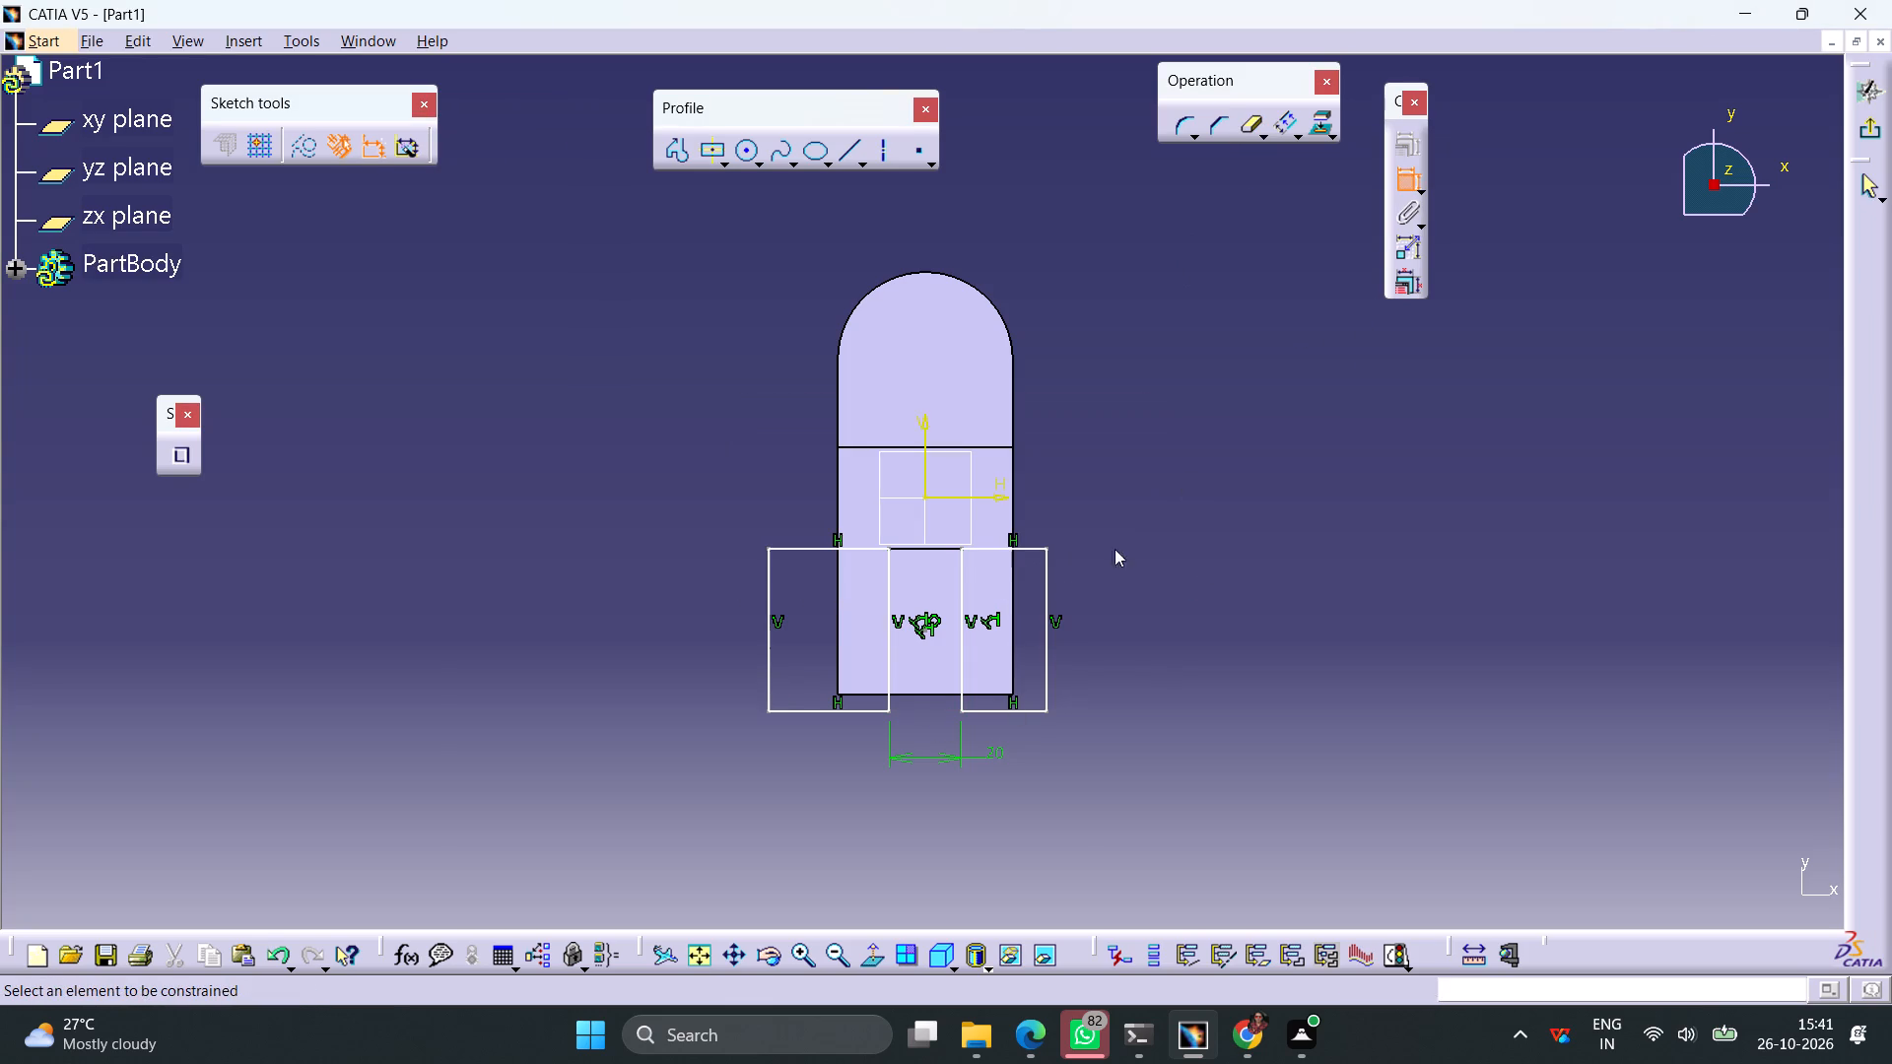
left_click(1047, 600)
left_click(1124, 635)
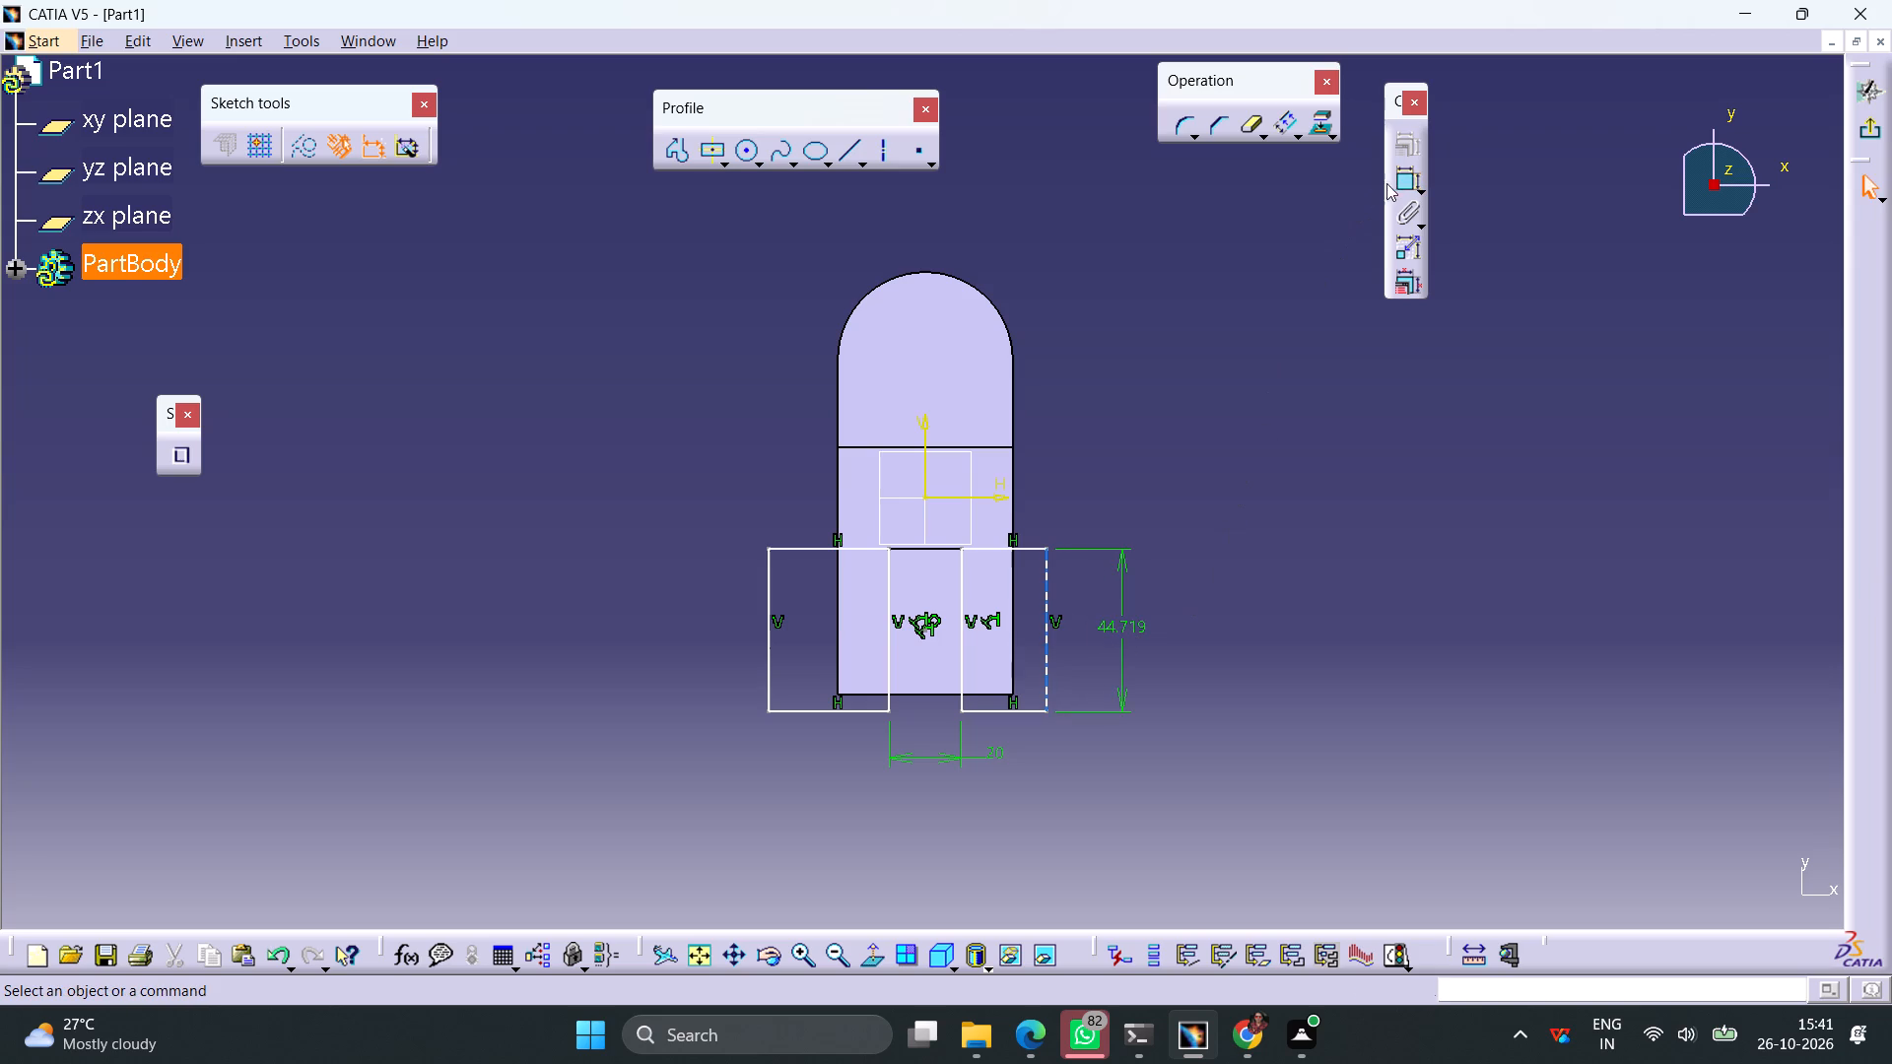
left_click(1394, 180)
left_click(1022, 709)
left_click(1104, 799)
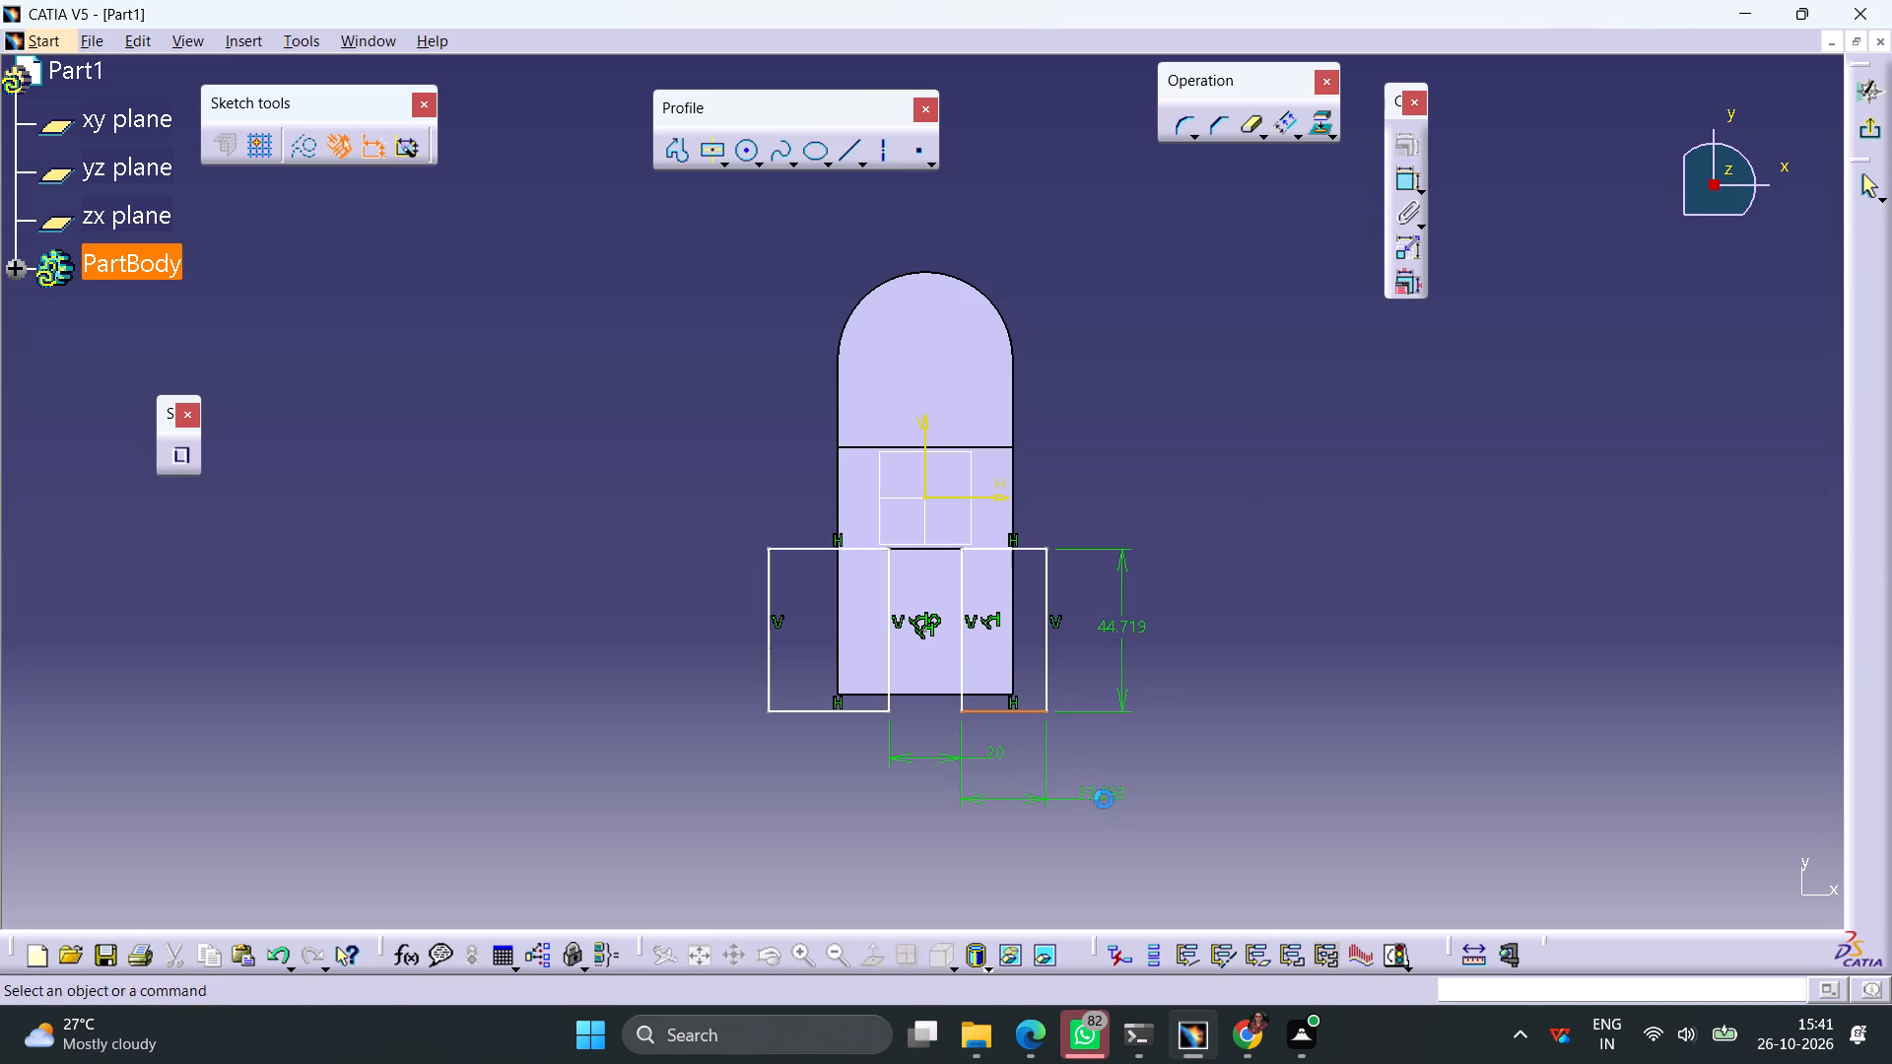
Dimension the right rectangle's lower edge from the horizontal axis and its outer edge from the vertical axis.
left_click(1411, 177)
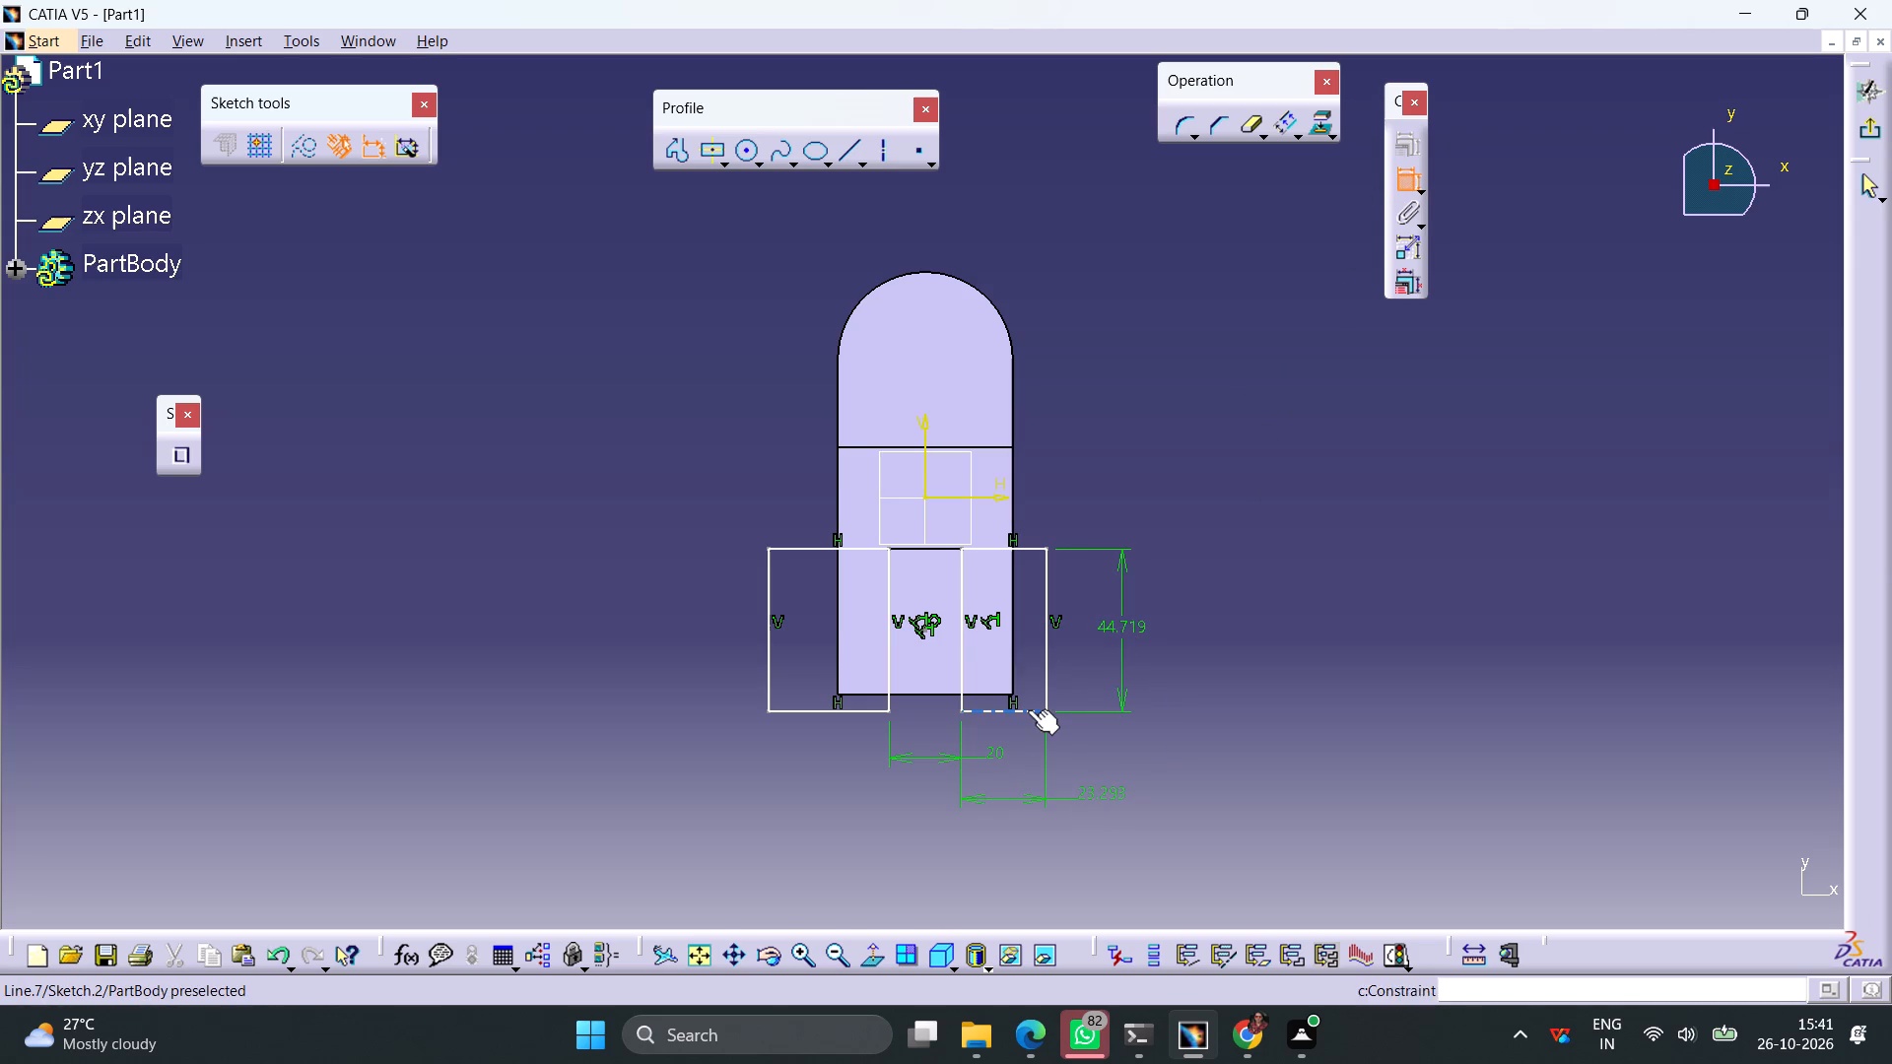
left_click(1024, 711)
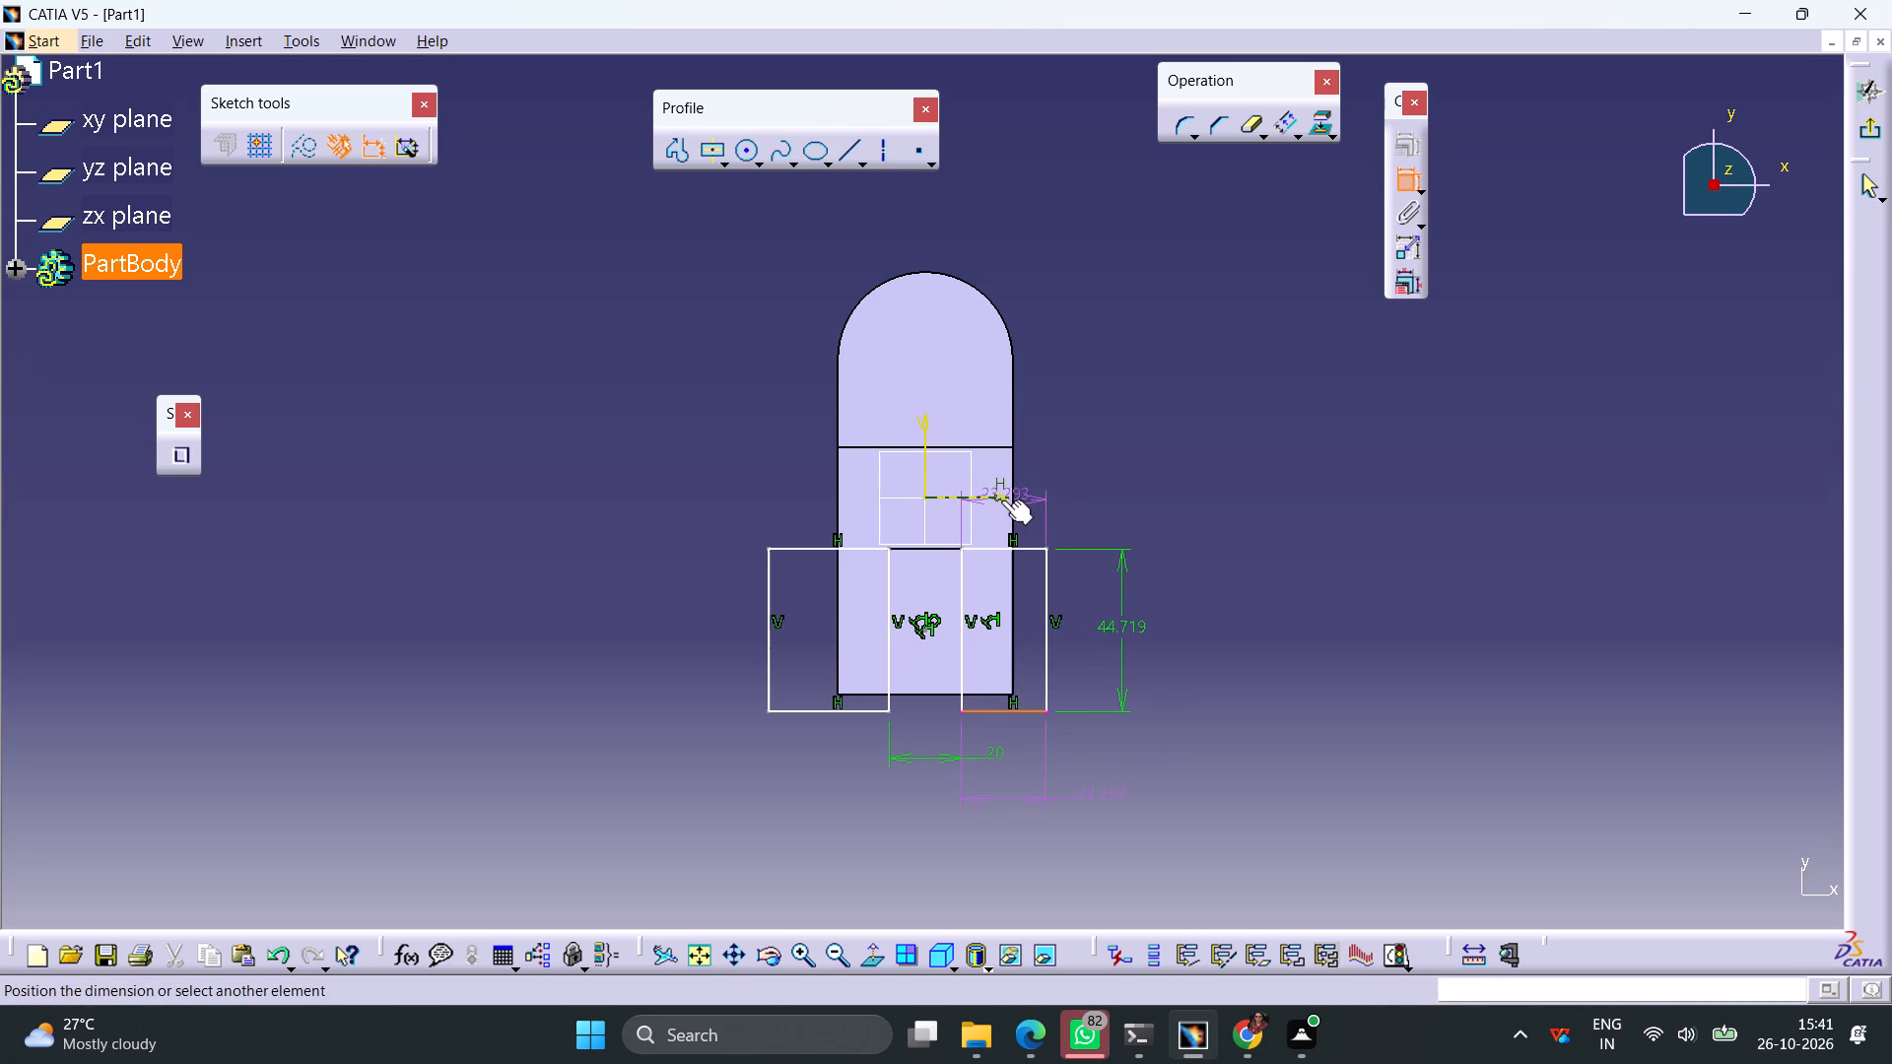
left_click(1001, 499)
left_click(1249, 535)
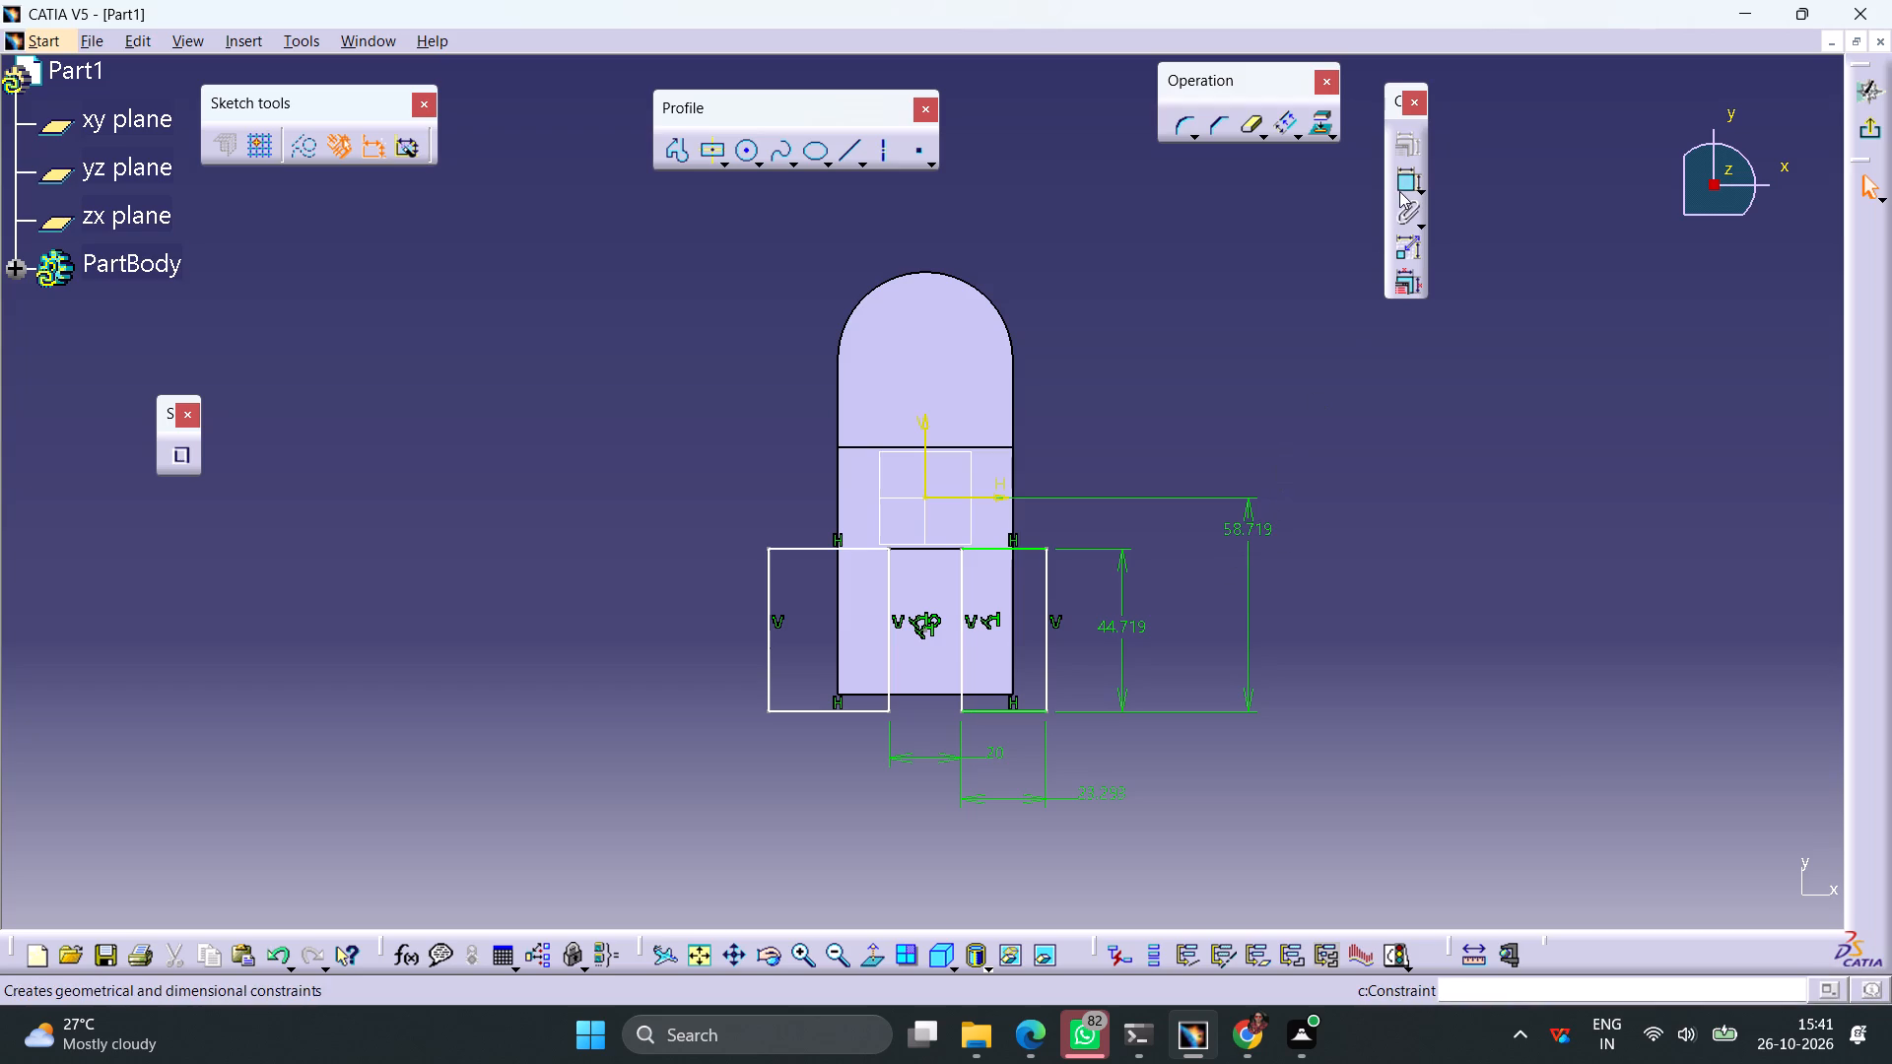
left_click(1399, 191)
left_click(1047, 612)
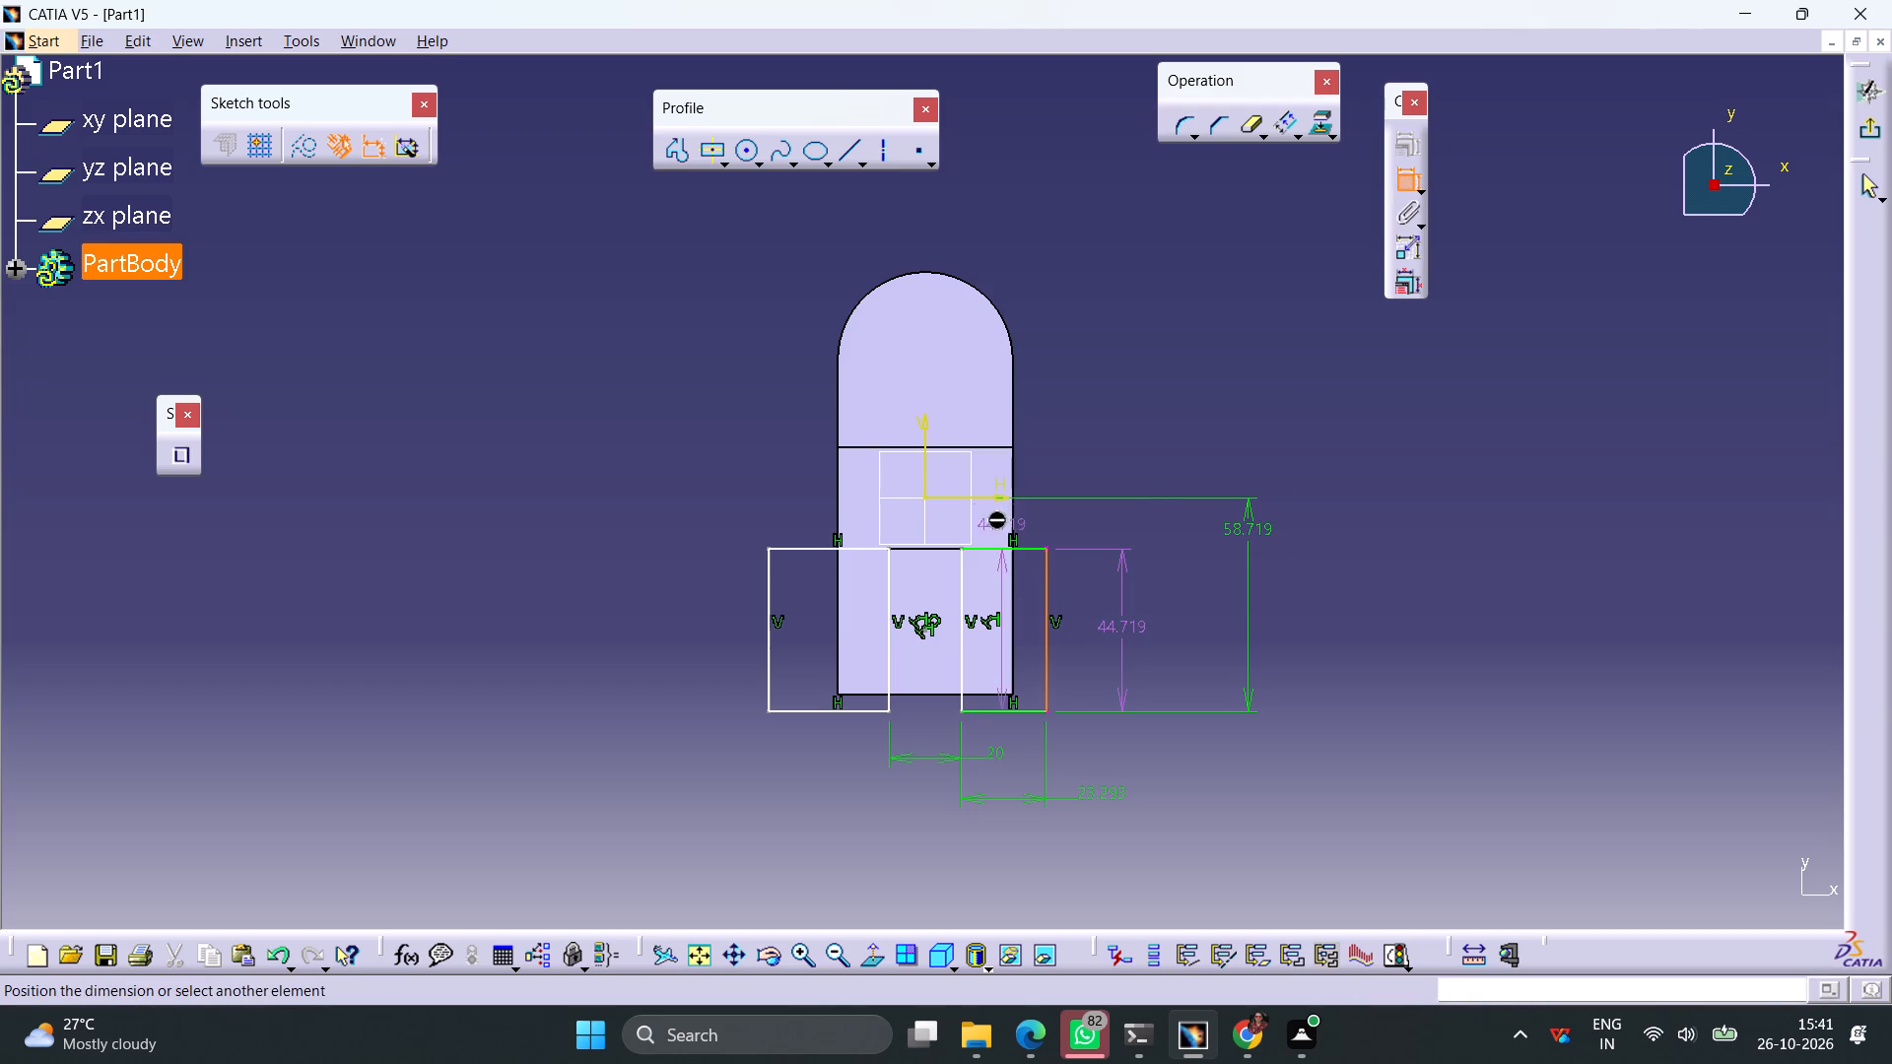
left_click(925, 484)
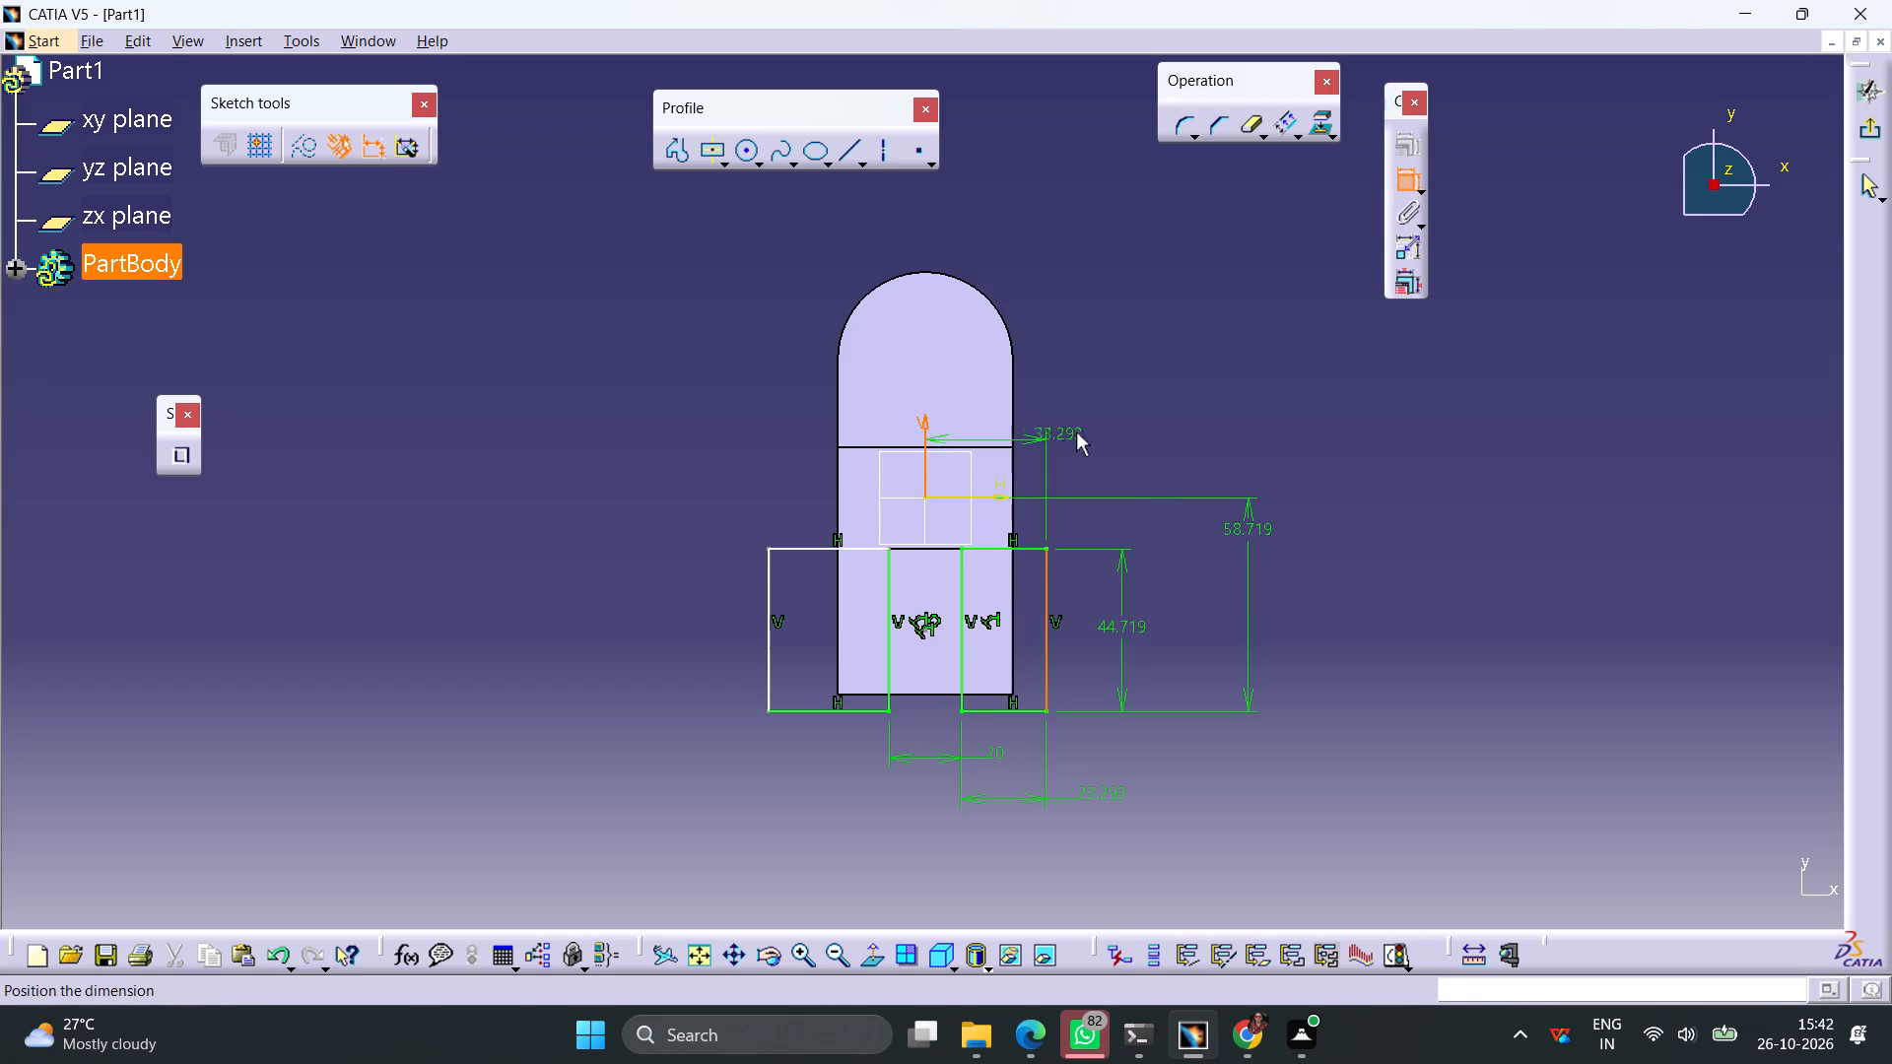
left_click(1130, 423)
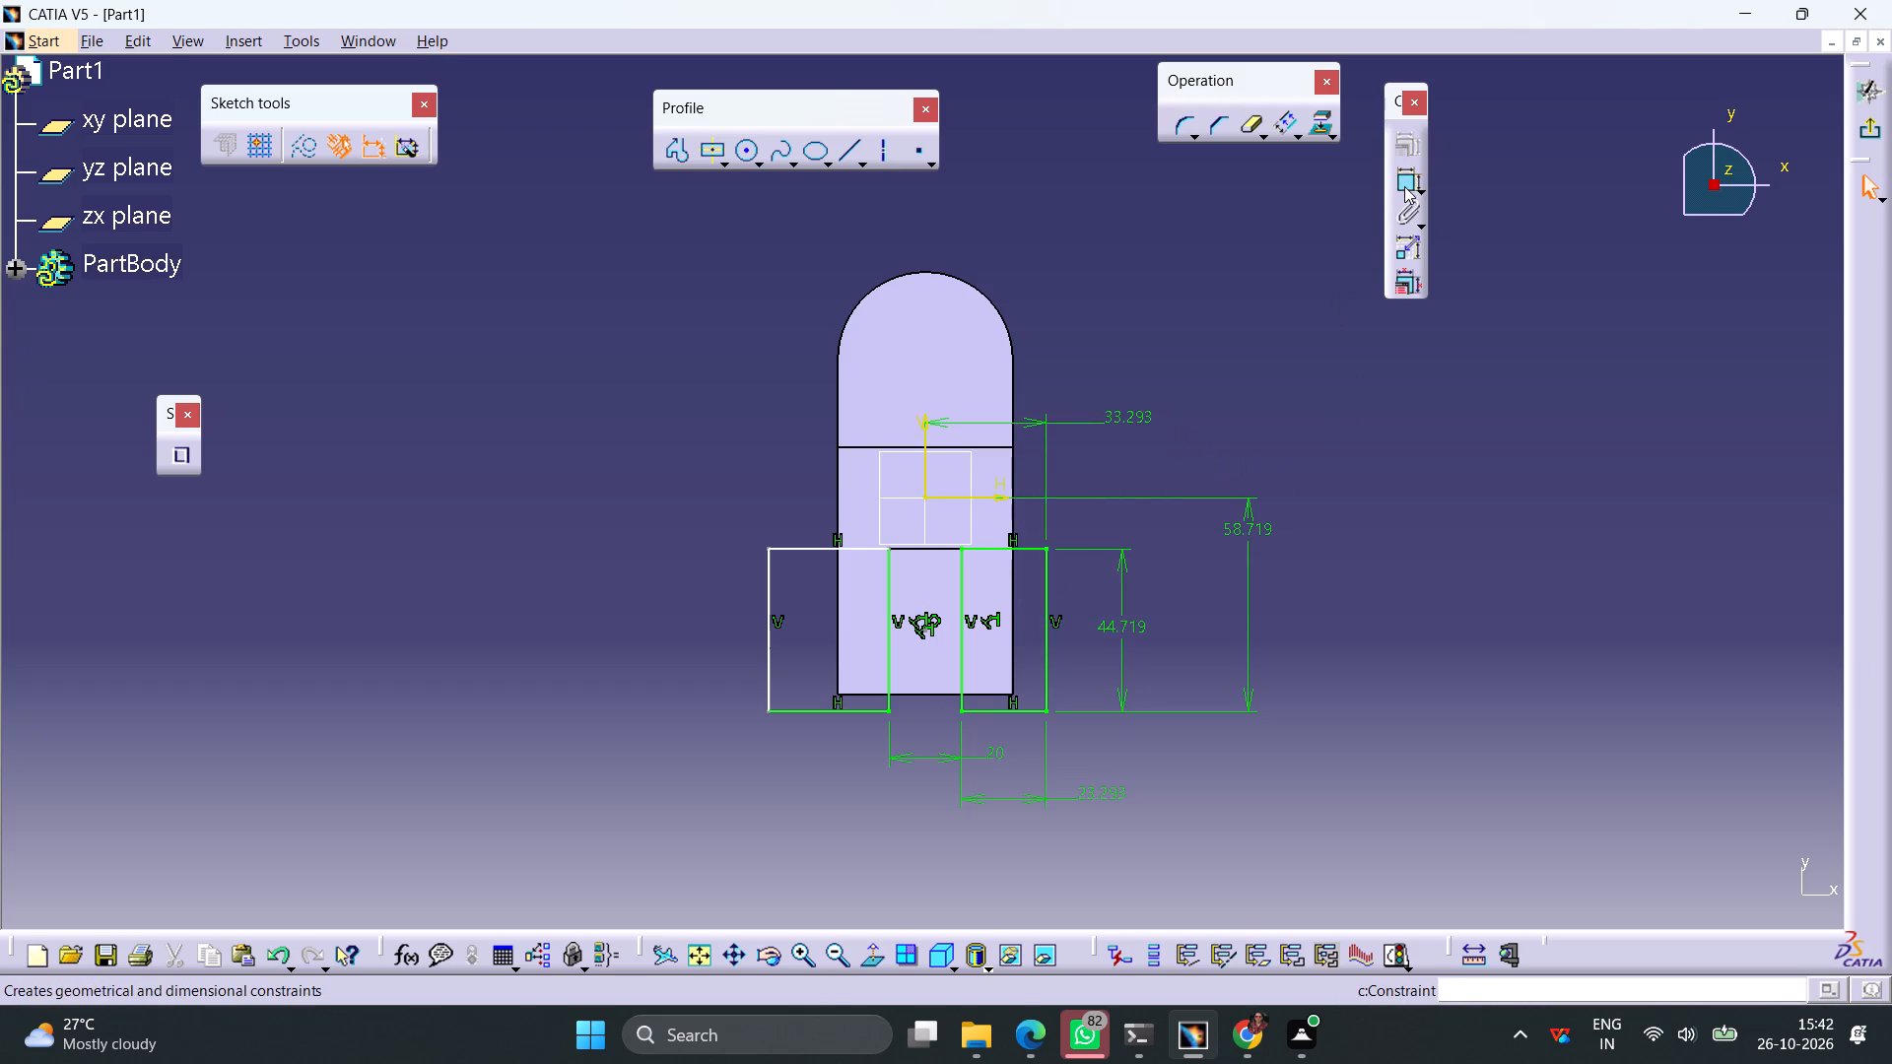
Dimension the left rectangle's height along its outer edge.
left_click(1404, 186)
left_click(769, 665)
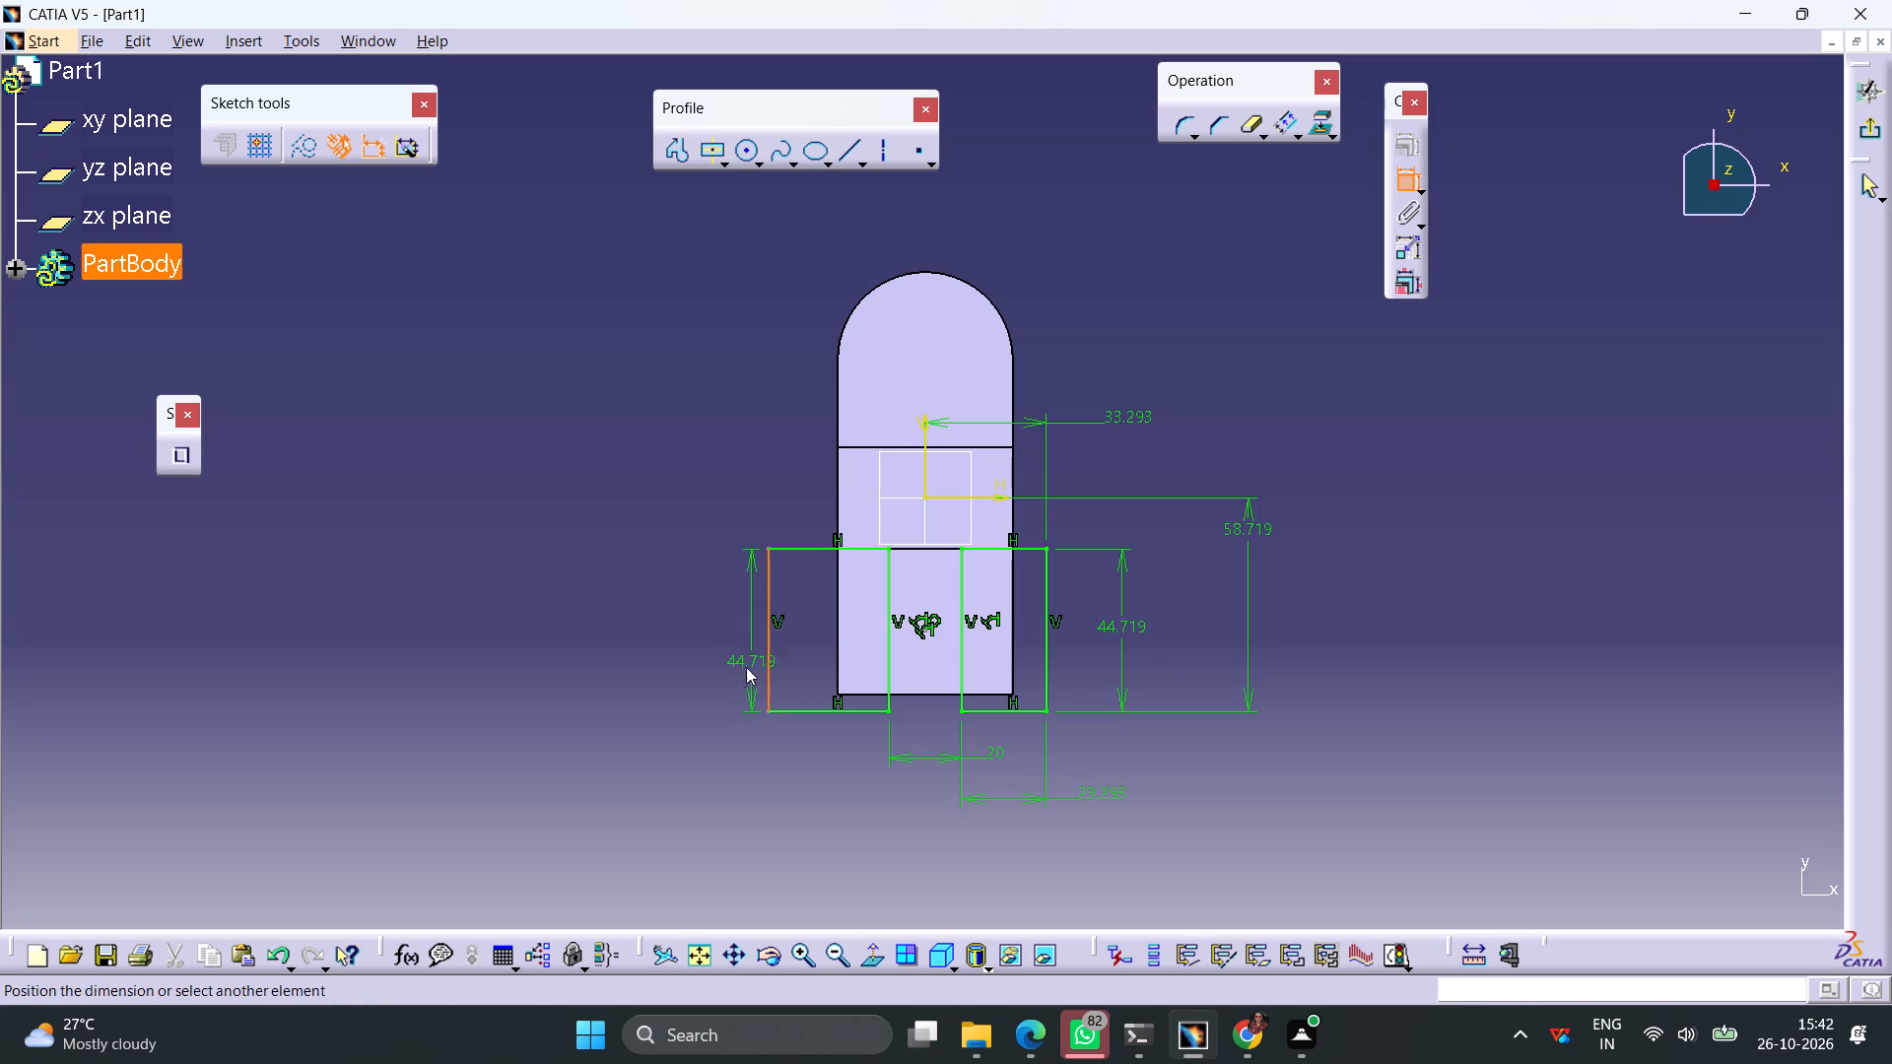
left_click(720, 674)
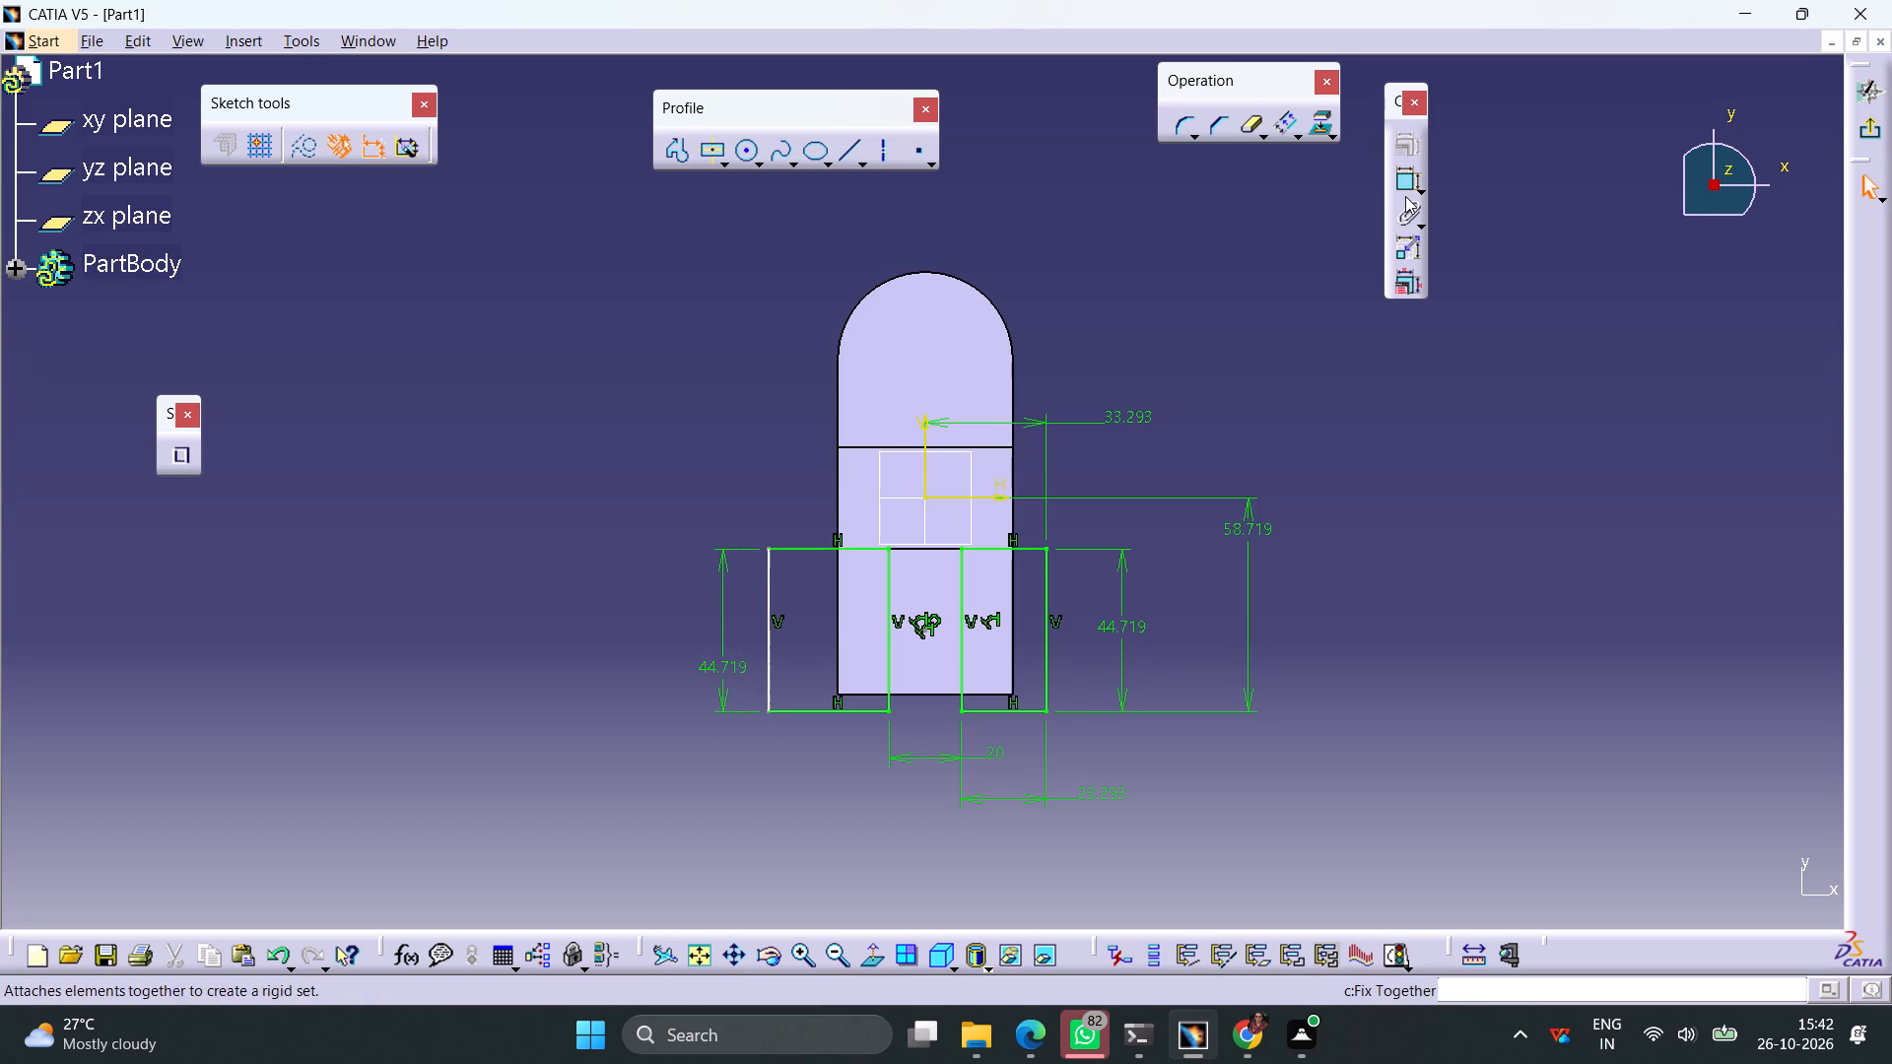
Dimension the left rectangle's outer edge from the vertical axis and set the distance to 30 mm.
left_click(1405, 193)
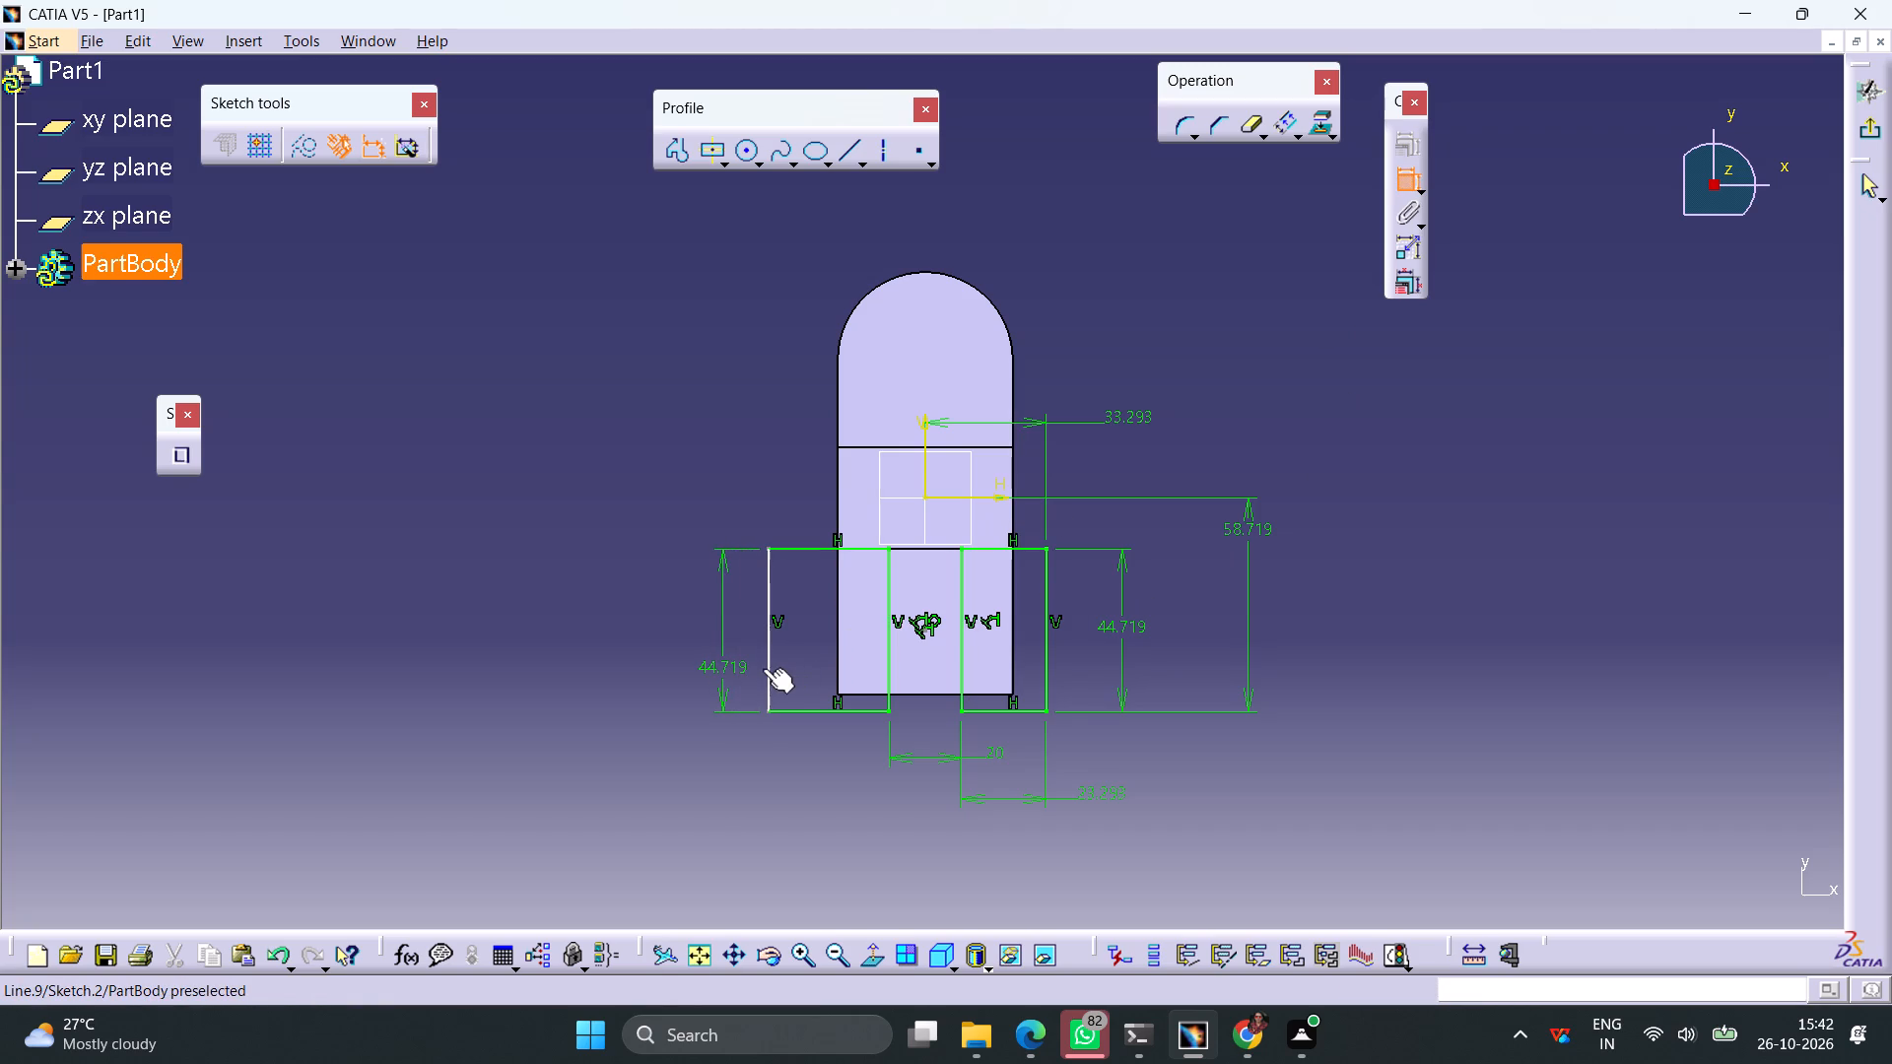
left_click(766, 665)
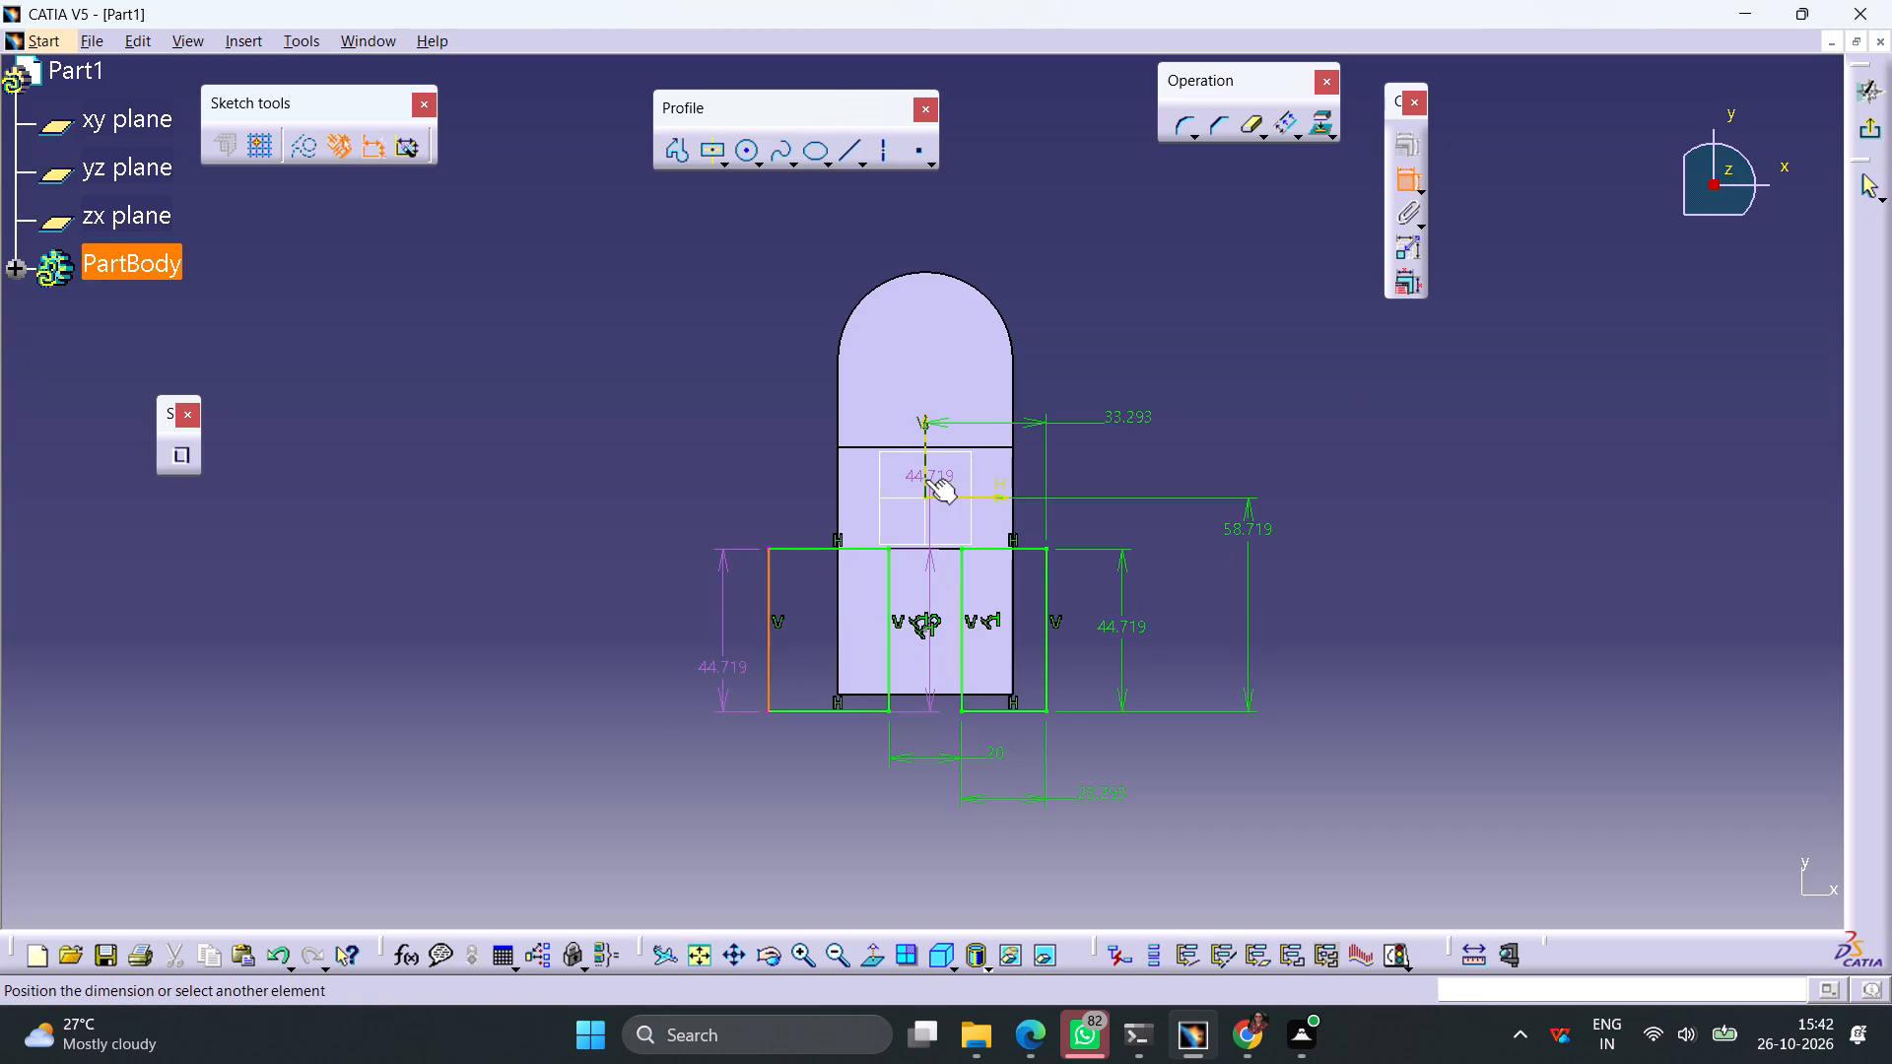
left_click(925, 478)
left_click(718, 511)
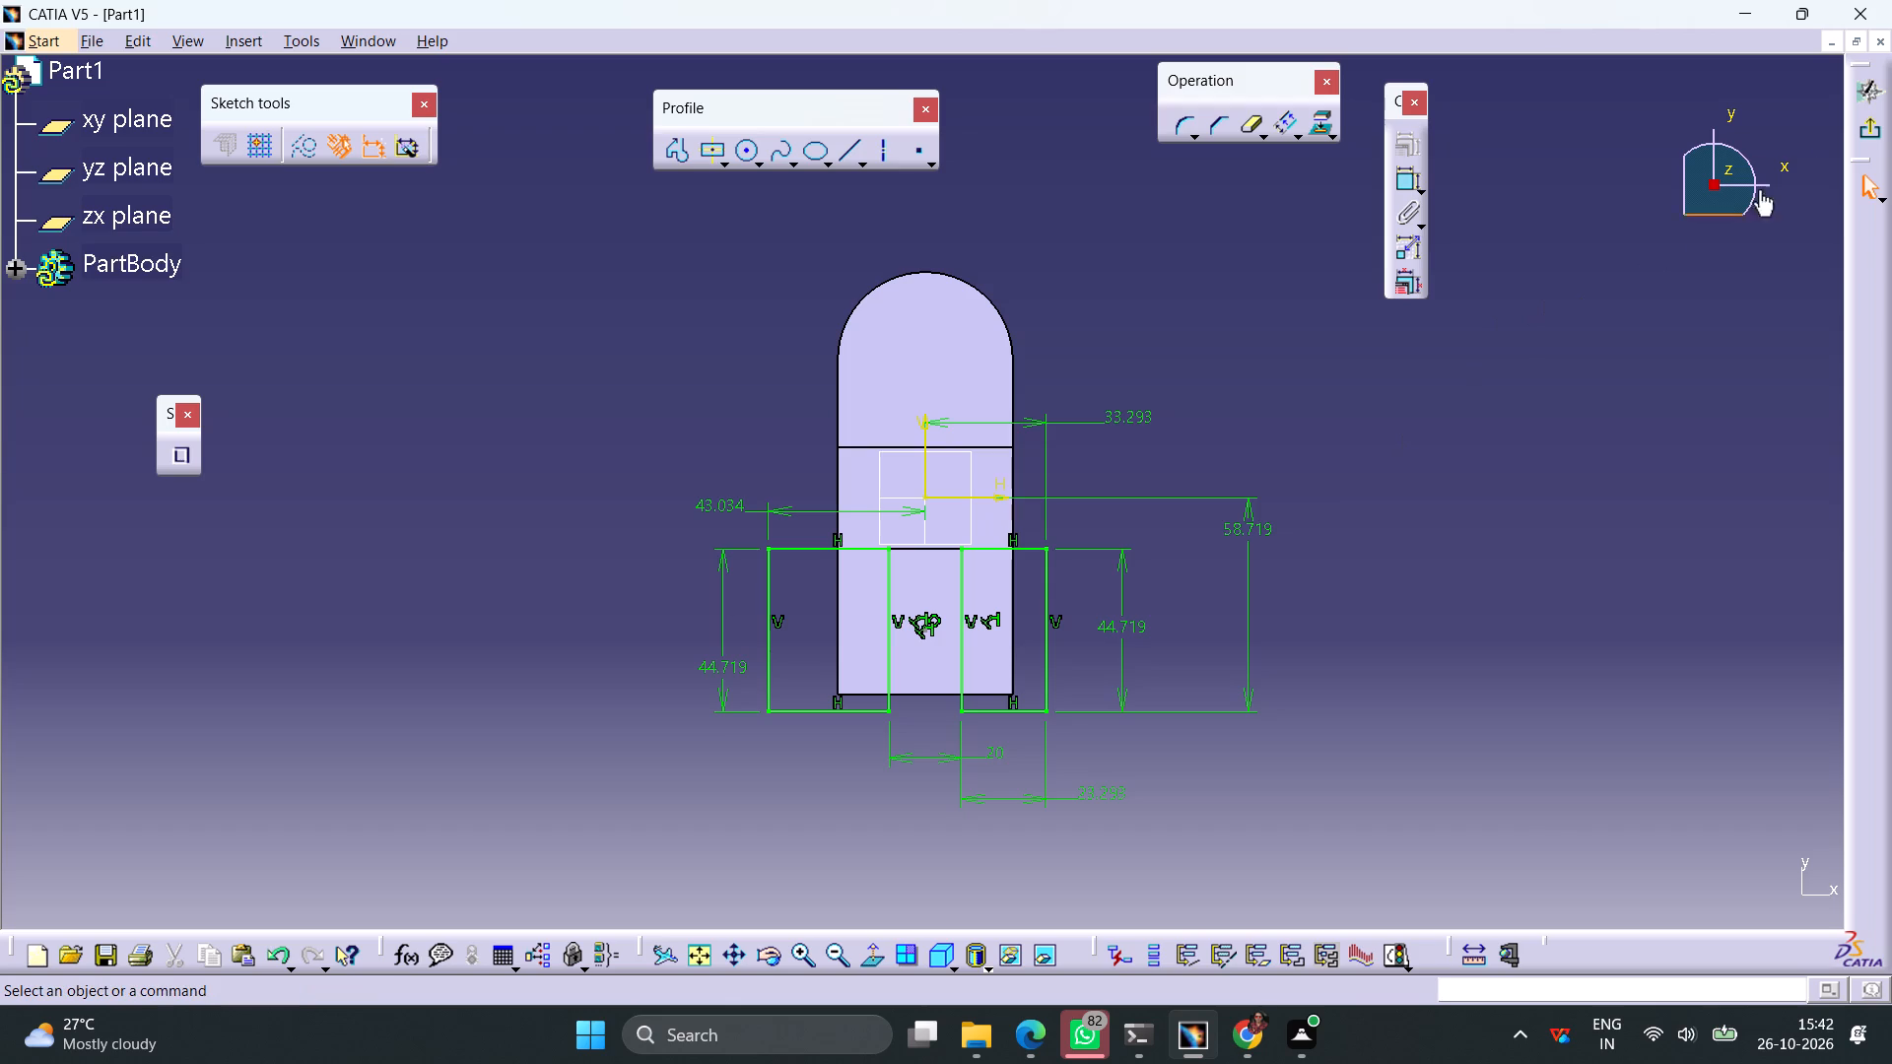
double_click(721, 510)
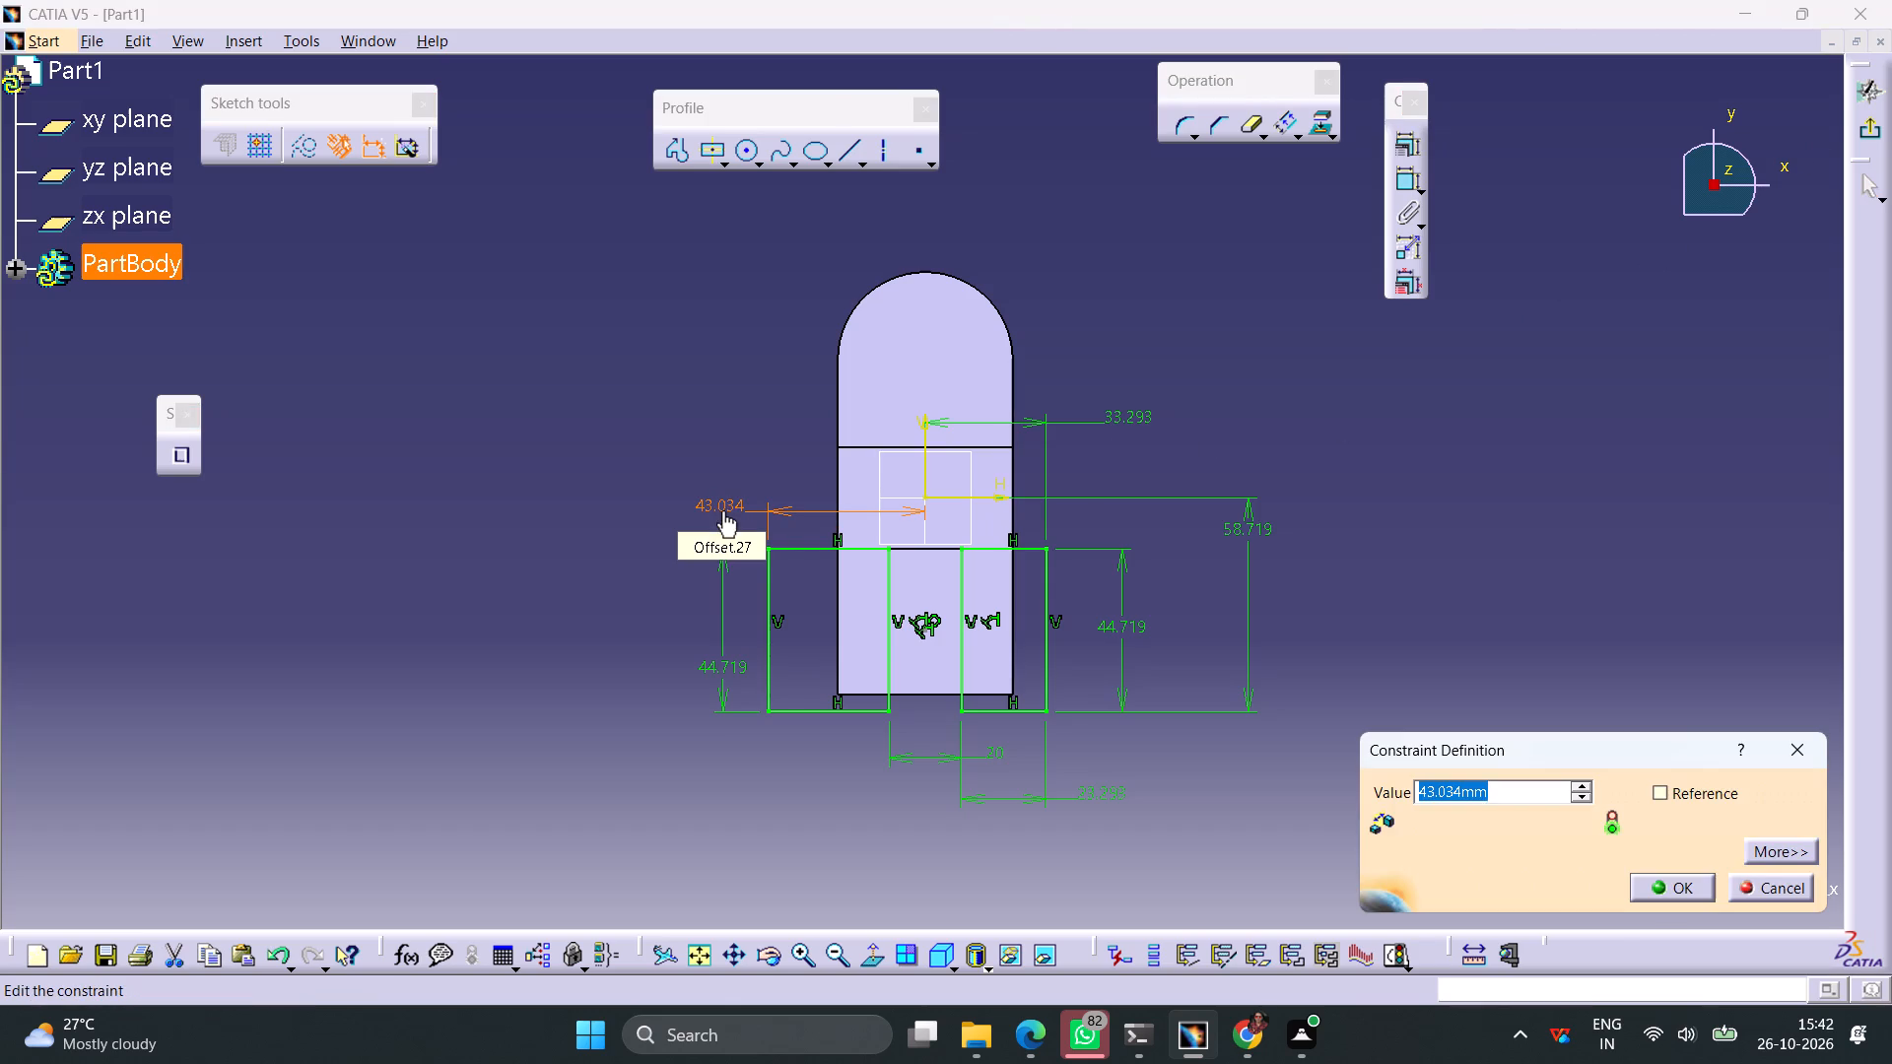
type("30")
key("Return")
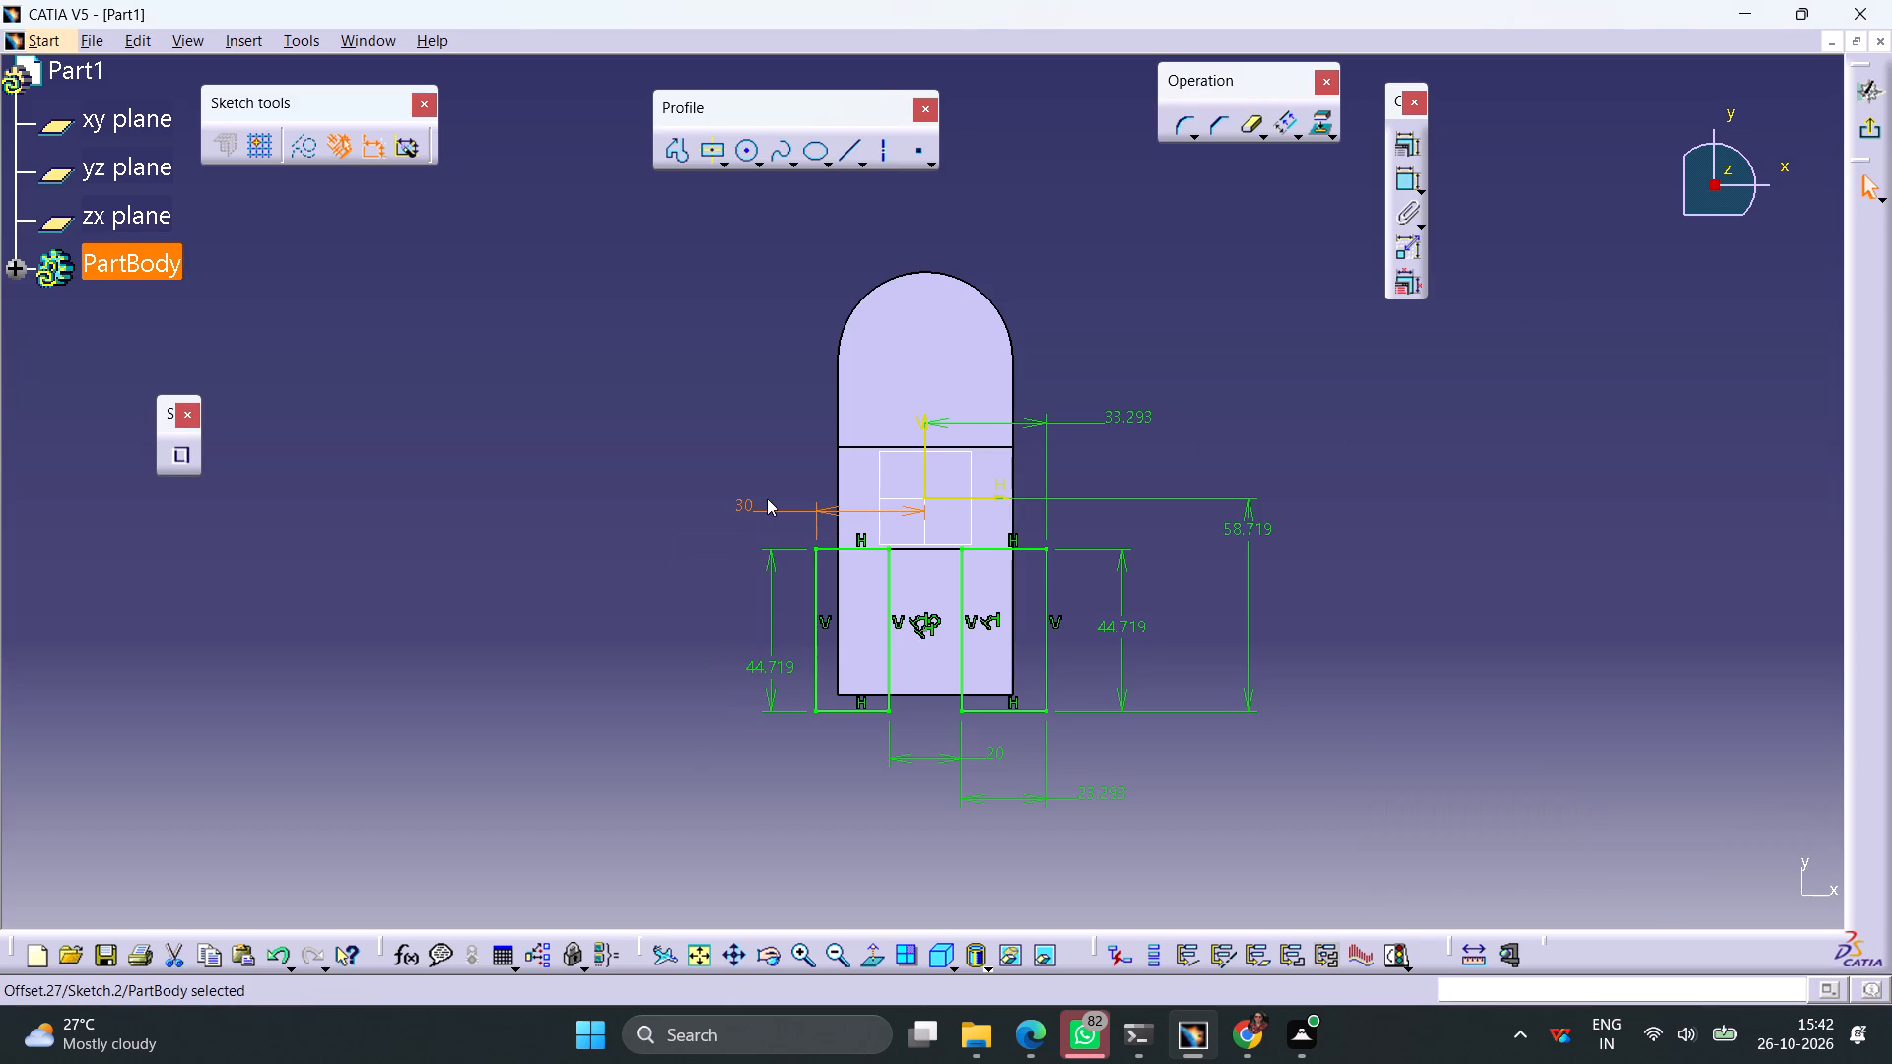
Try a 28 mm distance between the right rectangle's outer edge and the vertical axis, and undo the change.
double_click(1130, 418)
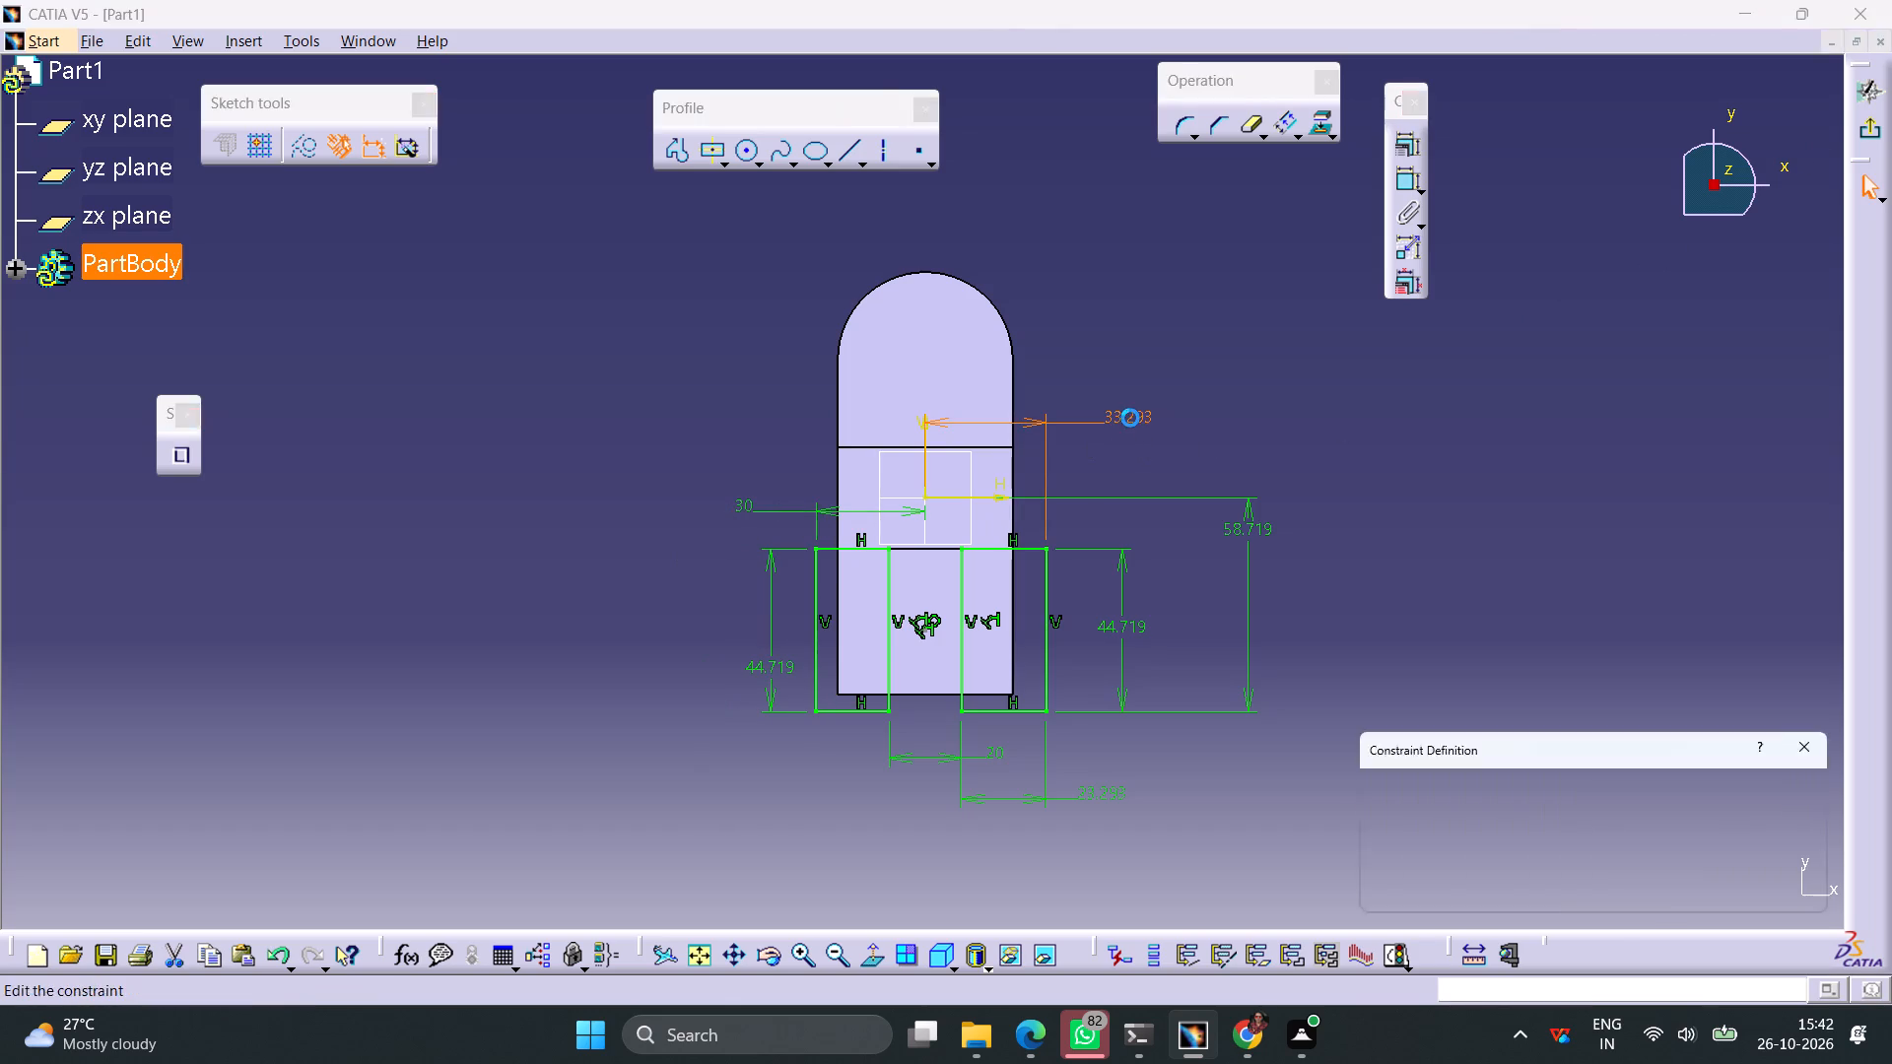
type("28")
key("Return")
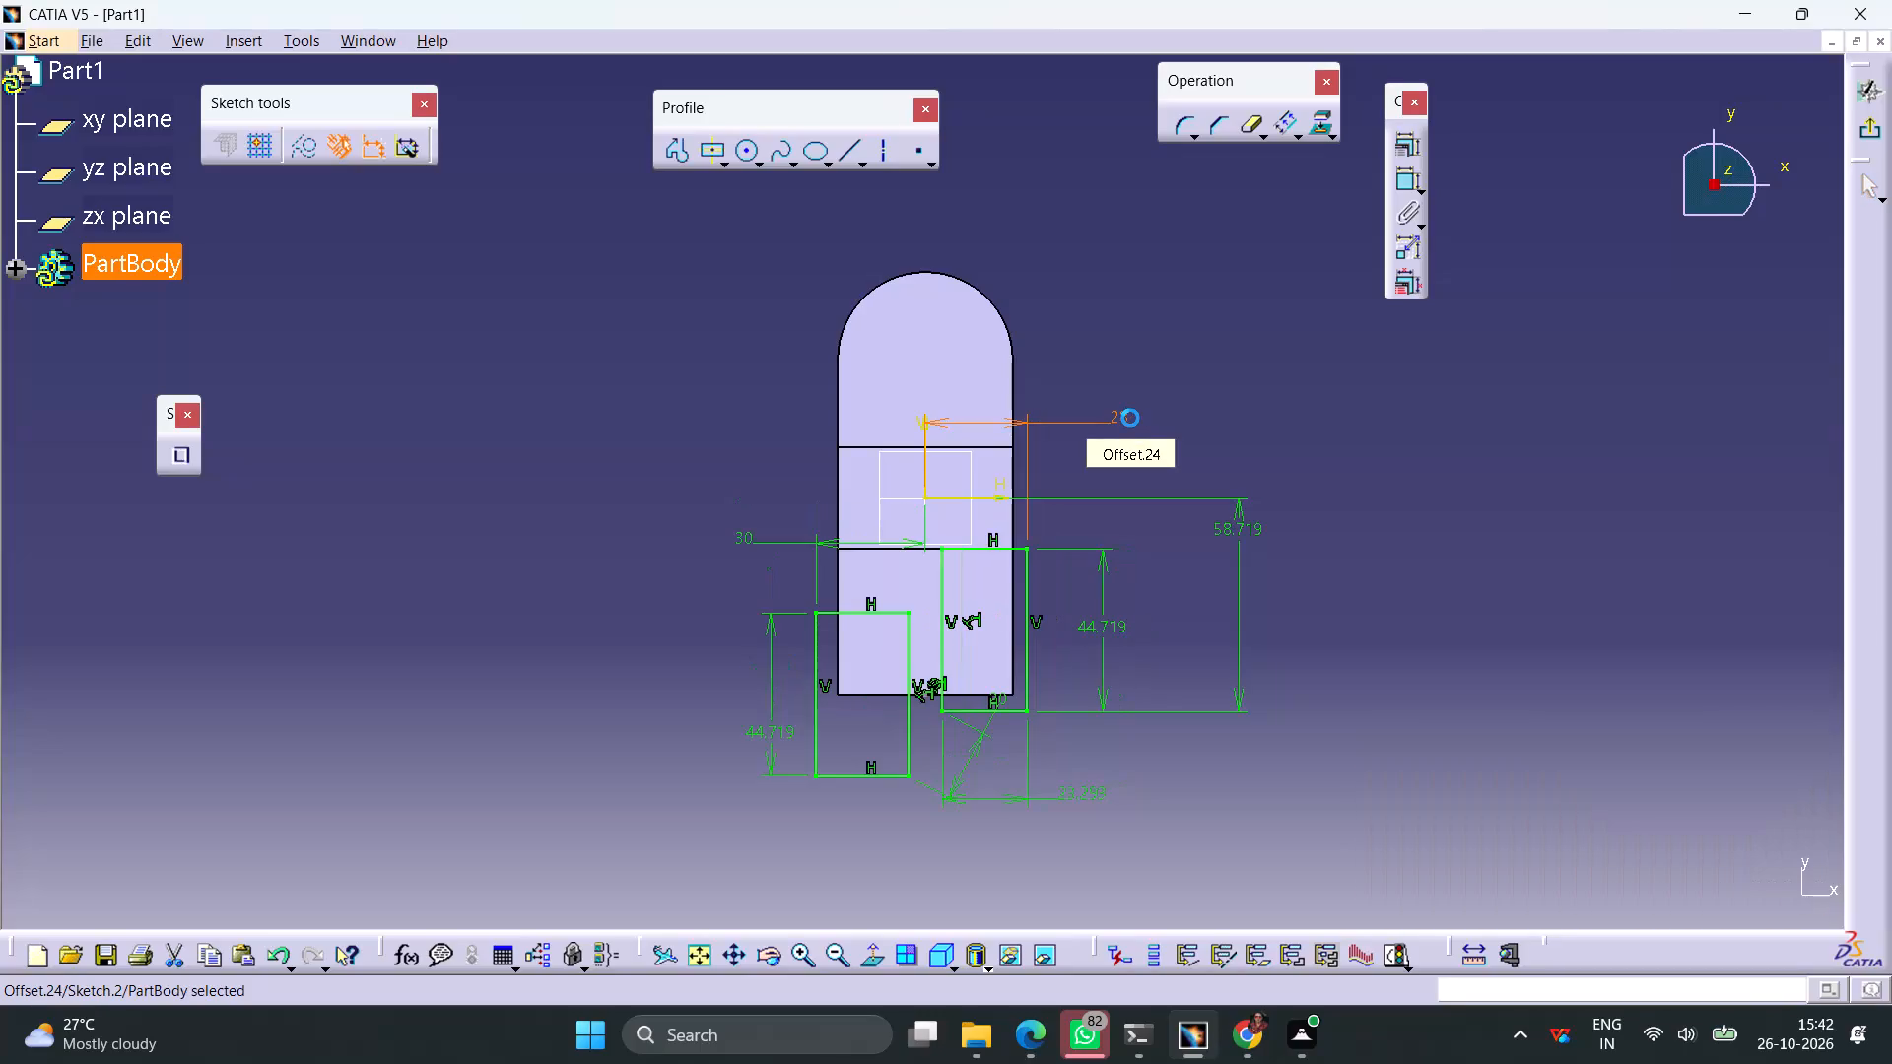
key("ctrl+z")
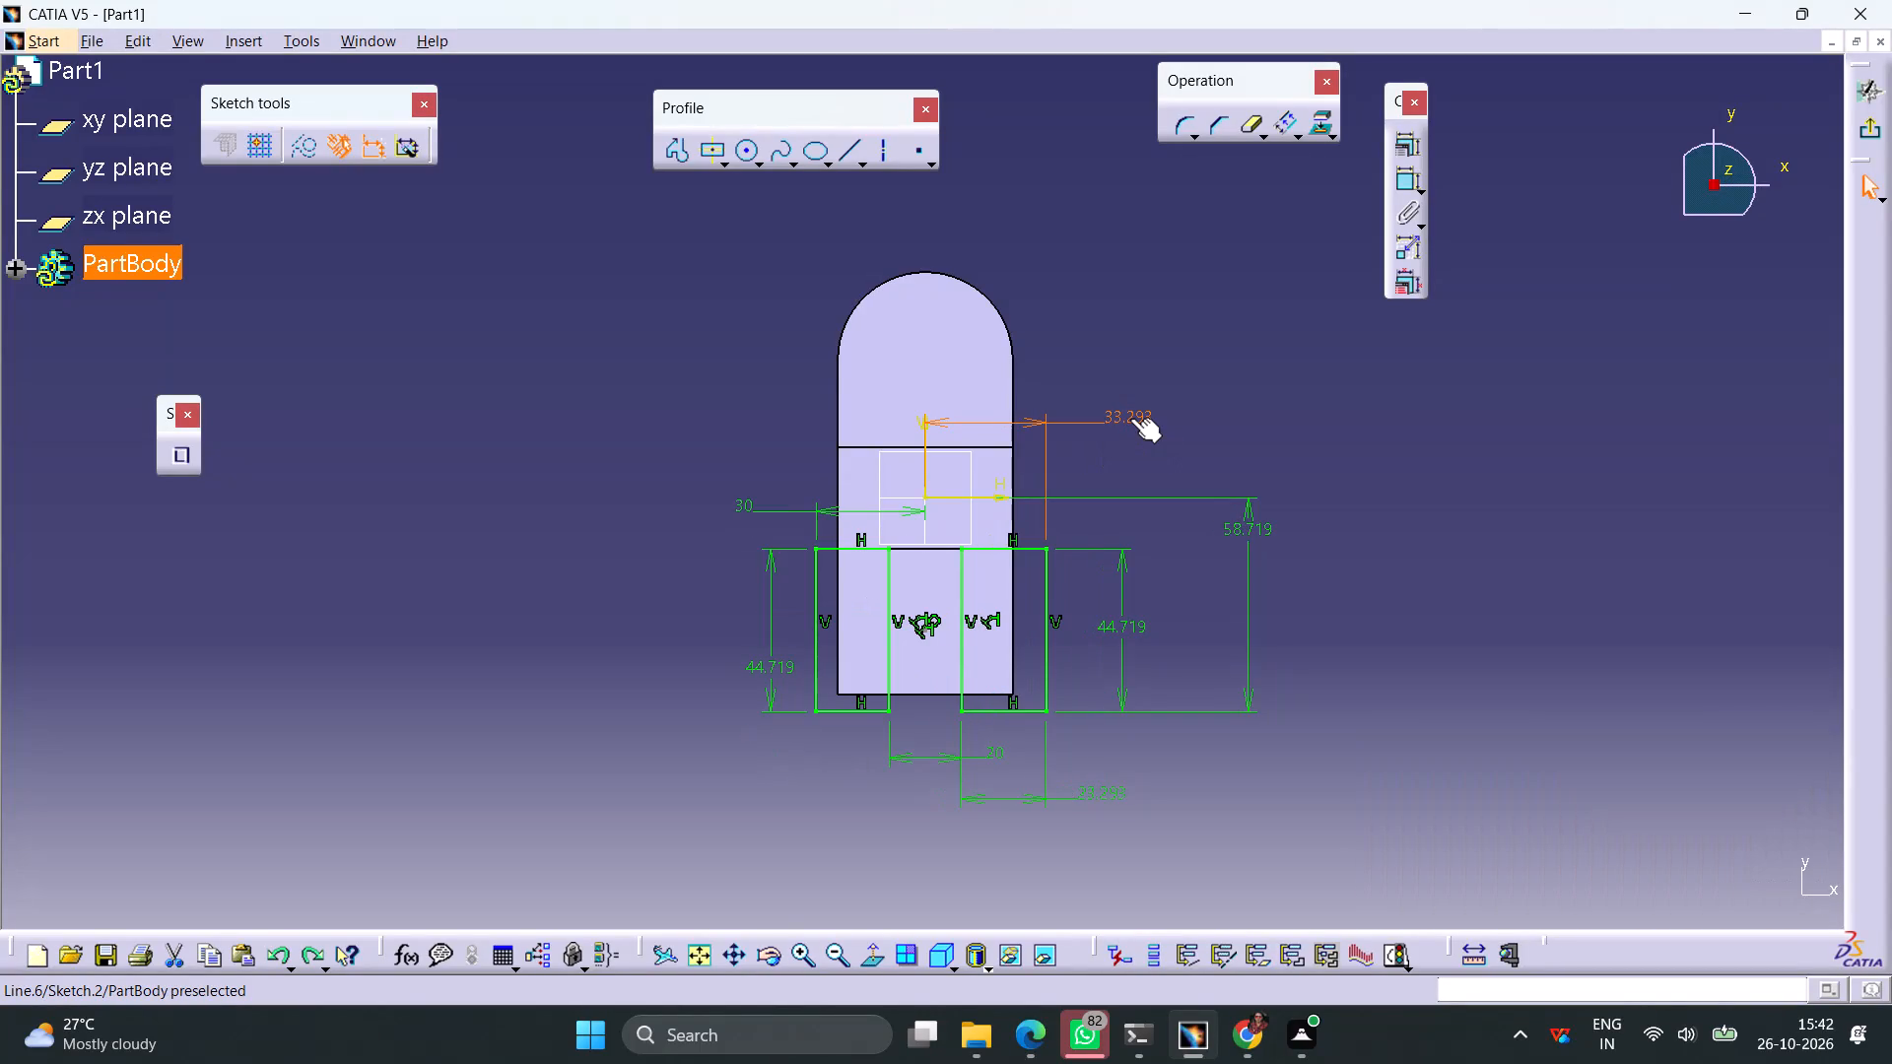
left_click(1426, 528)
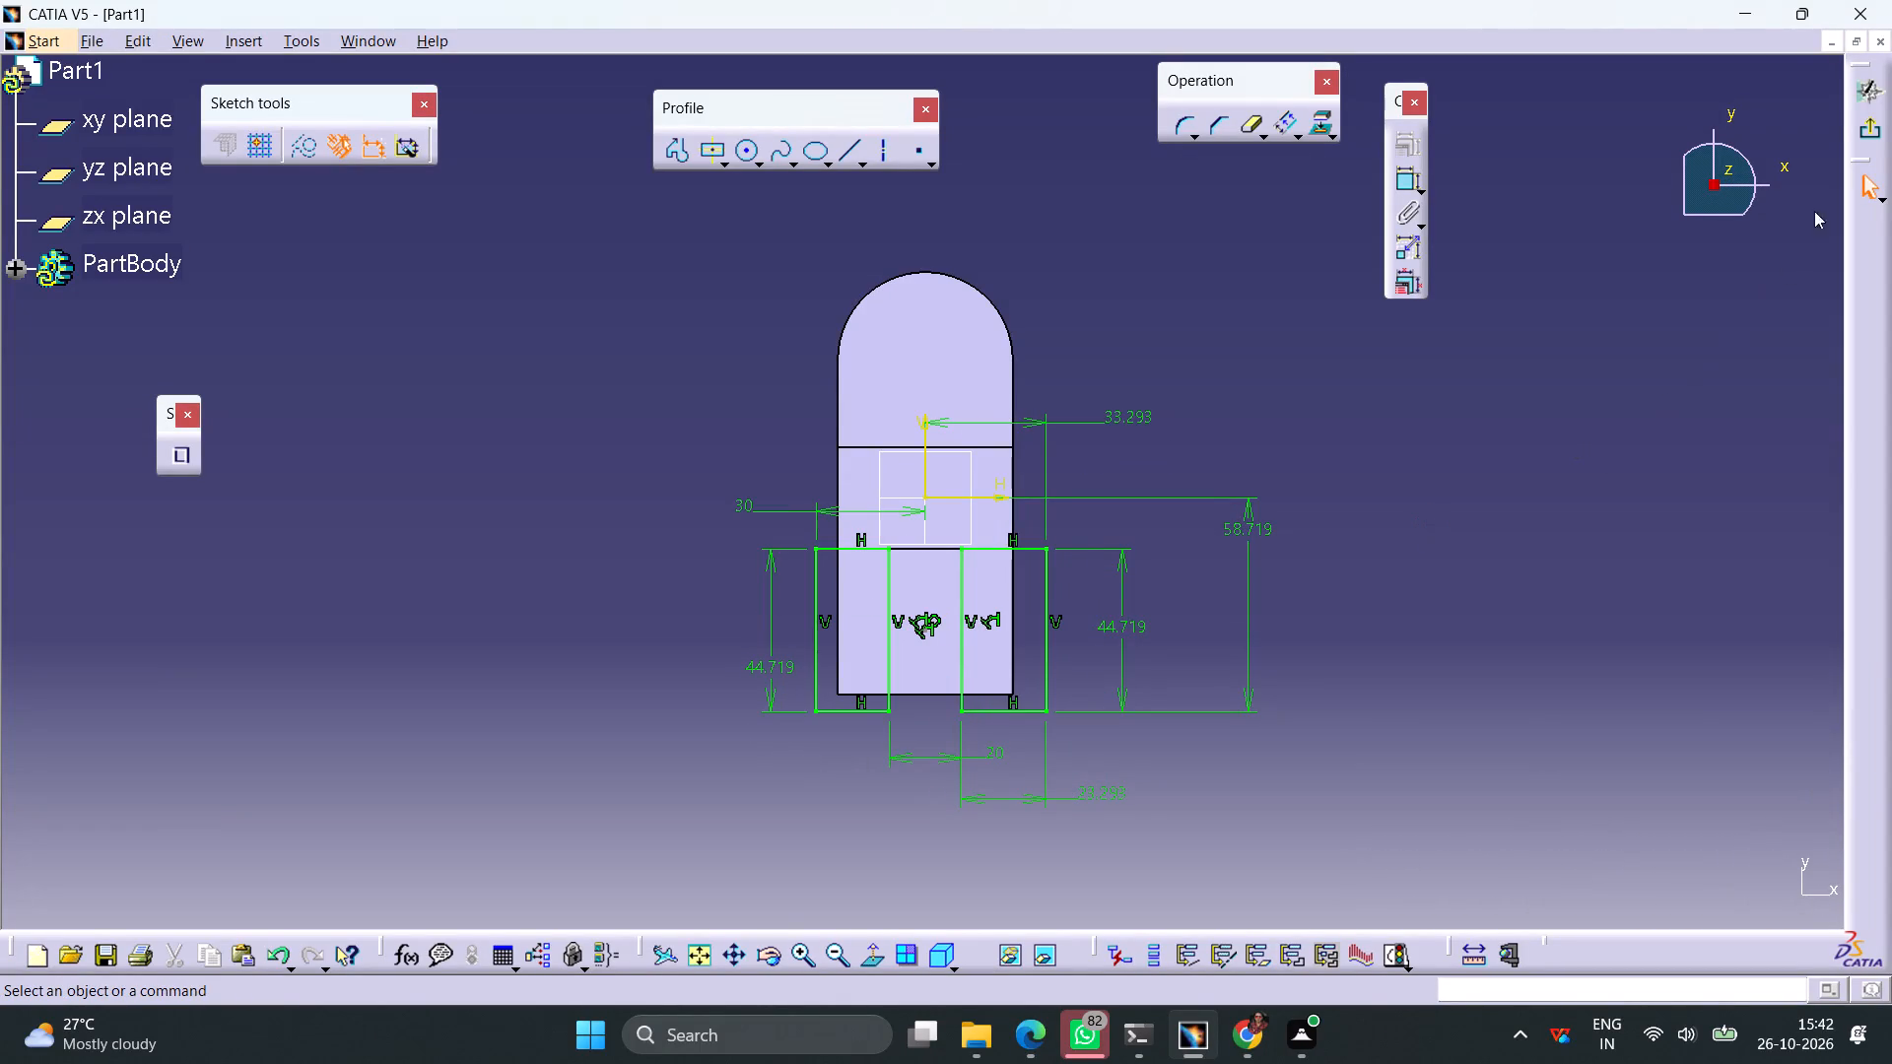
Exit the sketch and pocket the two side rectangles through the body with the Up to next limit type.
left_click(1865, 139)
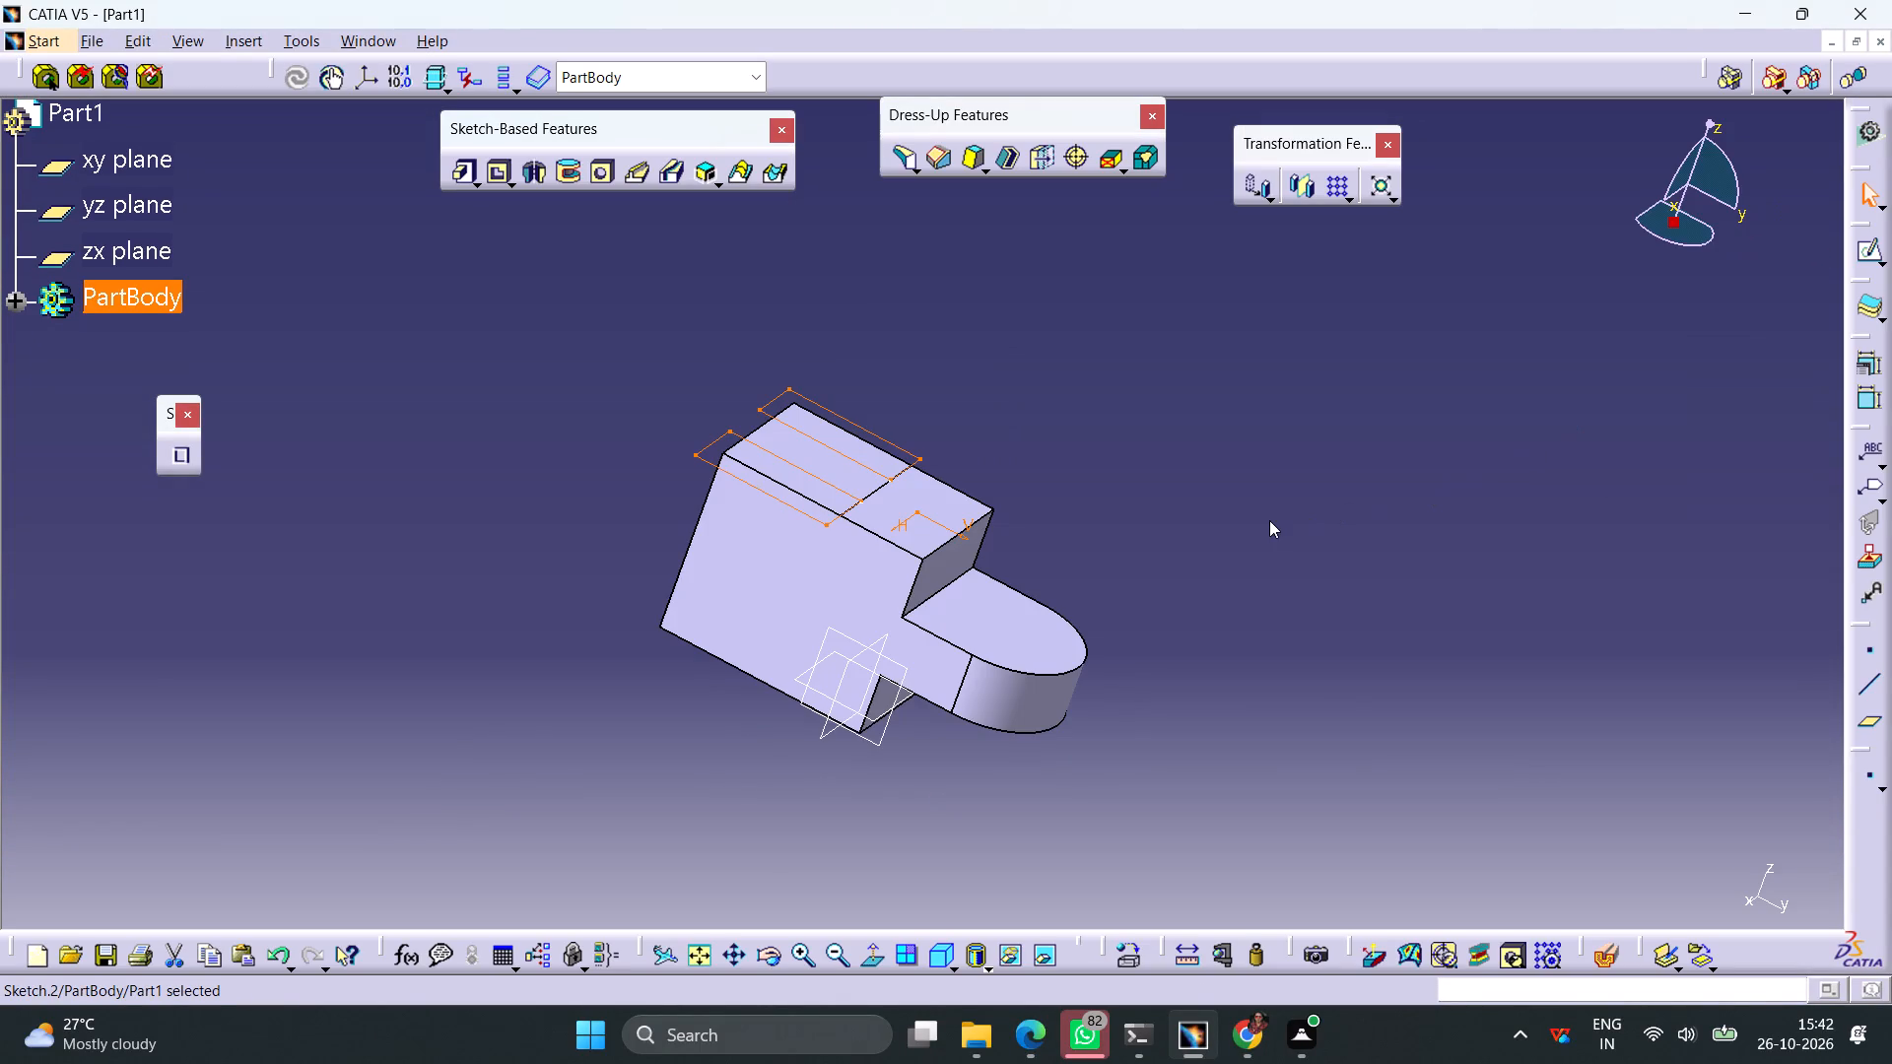
left_click(494, 174)
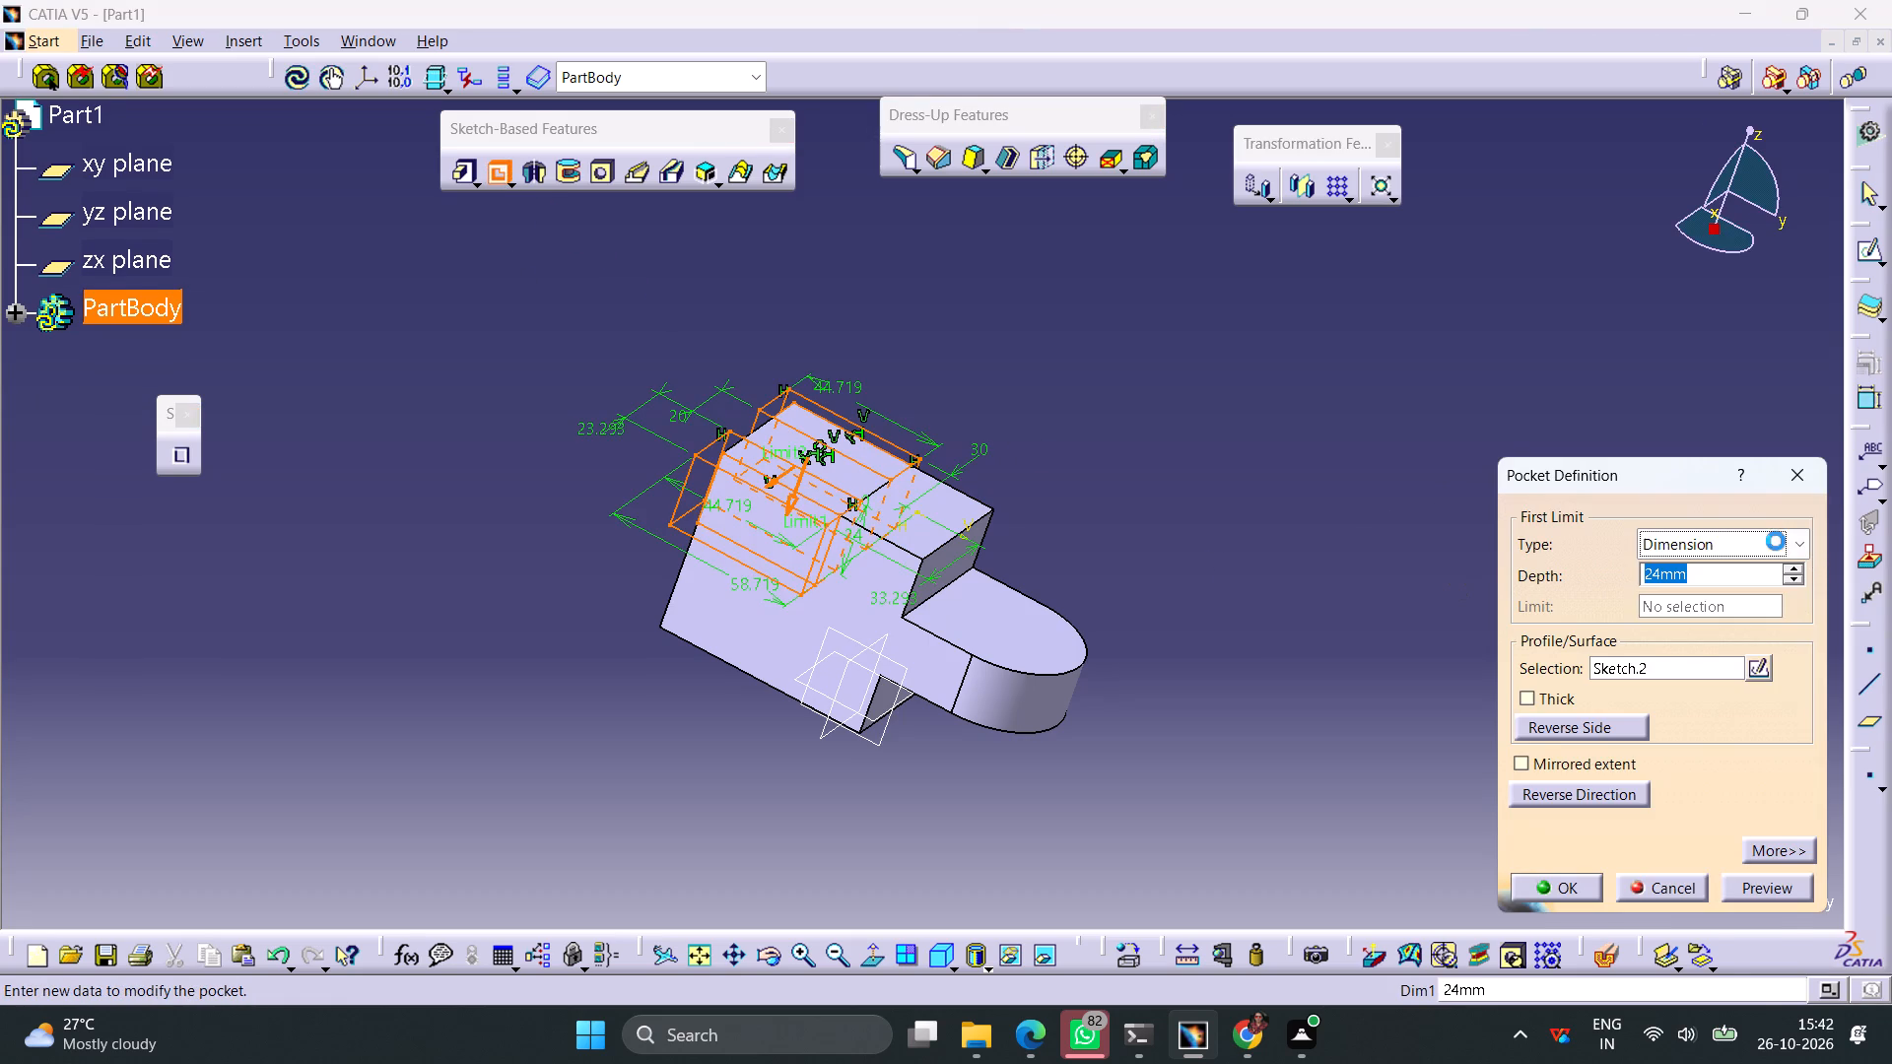
left_click(1776, 541)
left_click(1720, 595)
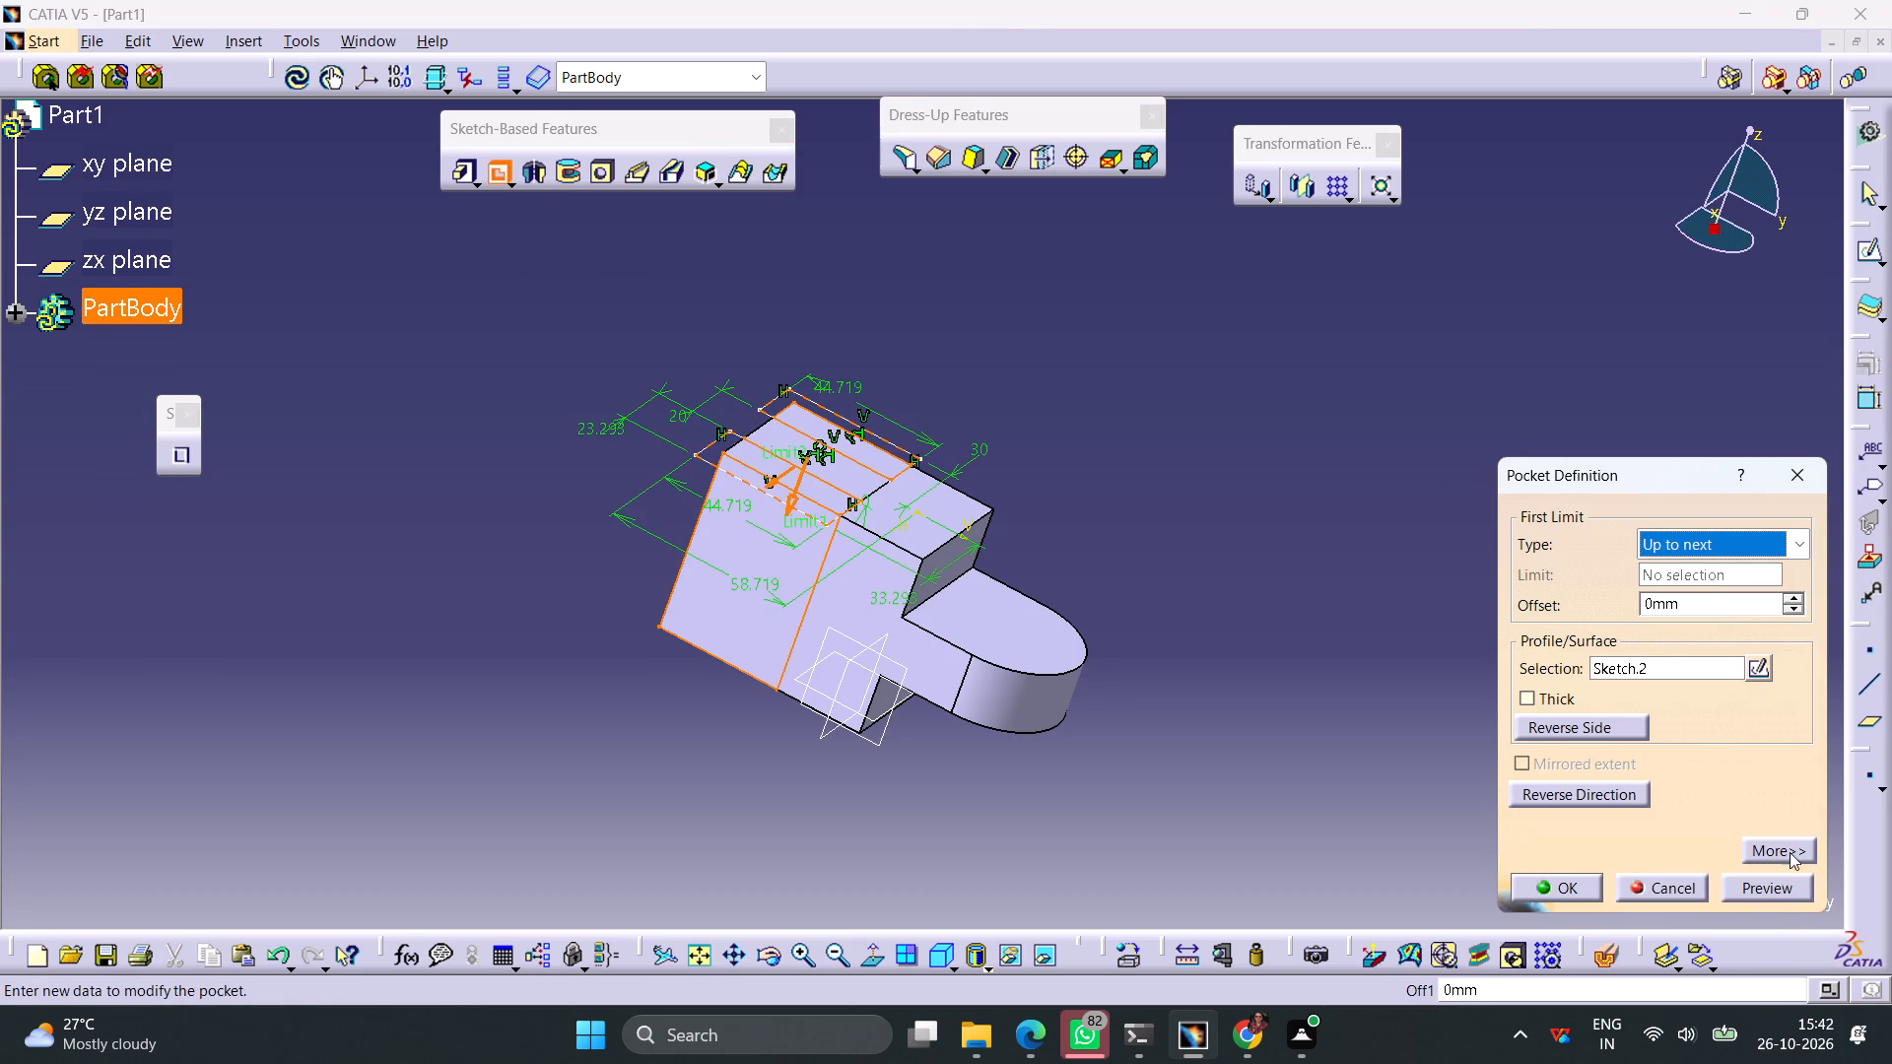
left_click(1779, 887)
left_click(1581, 893)
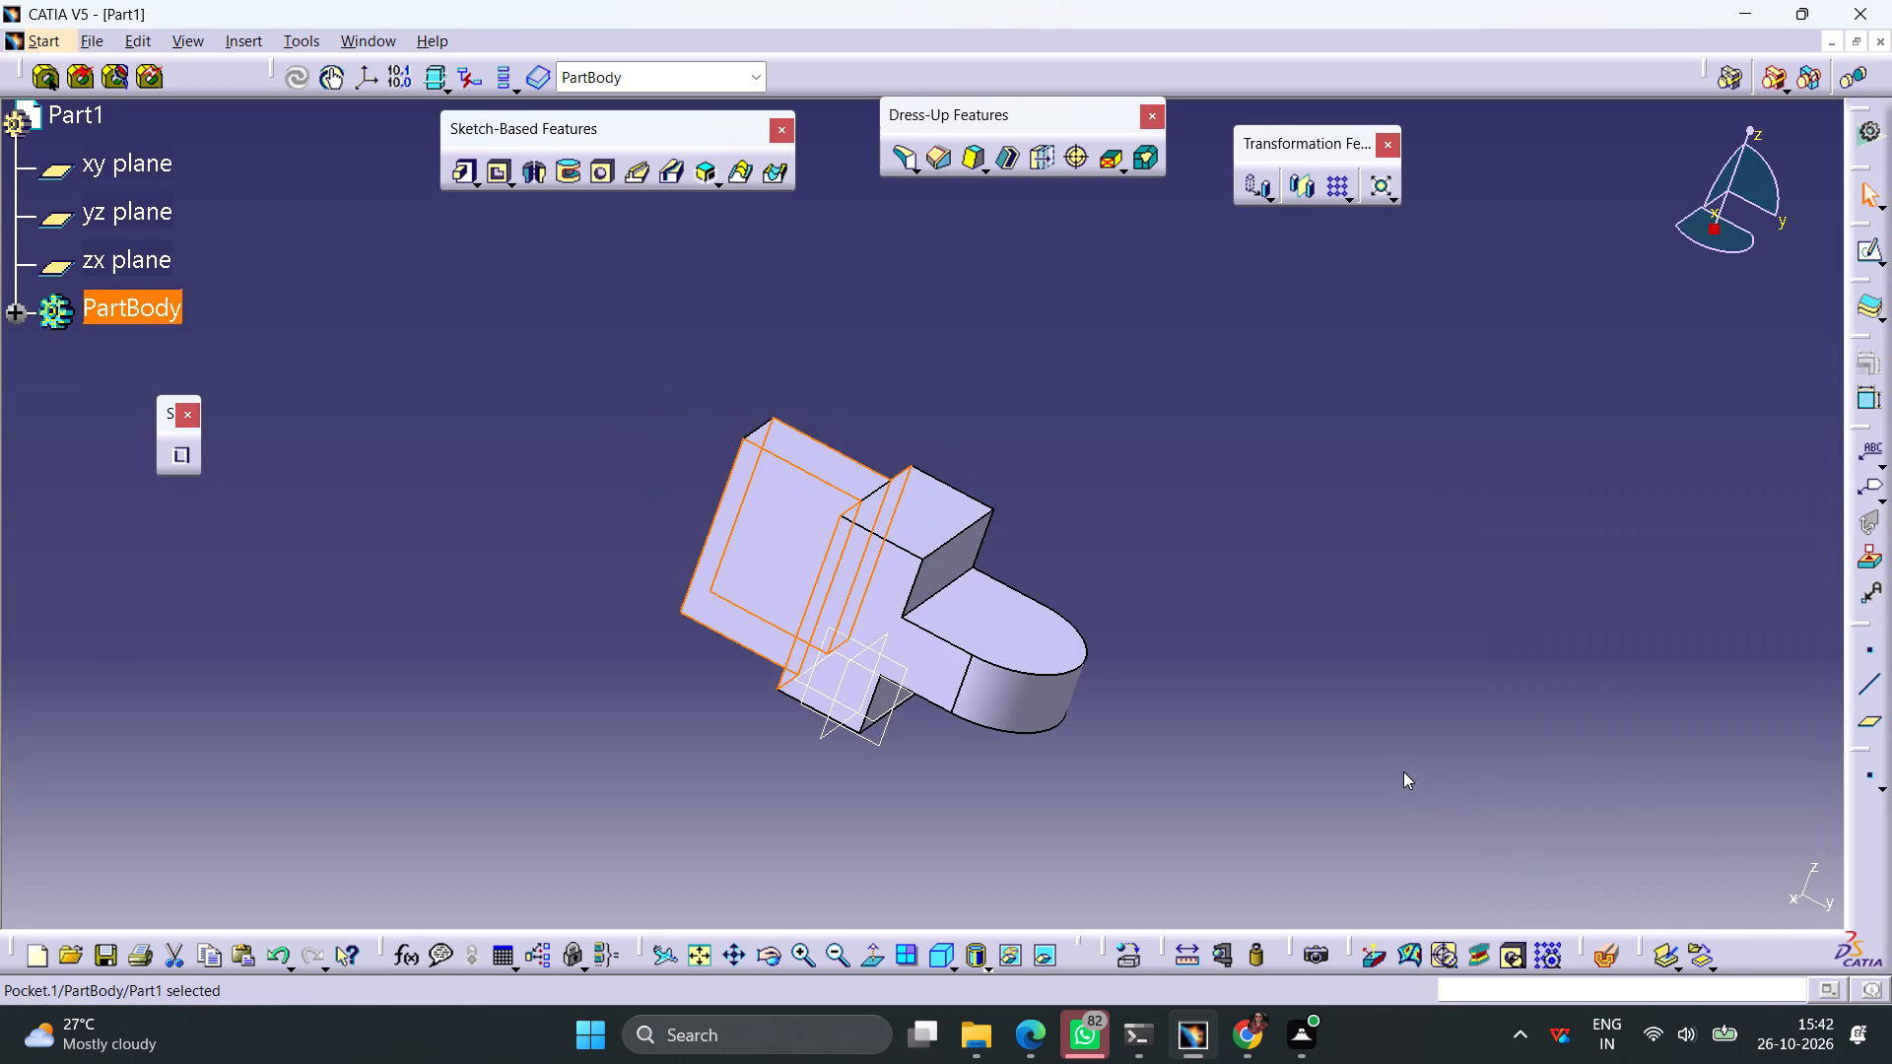
left_click(1399, 771)
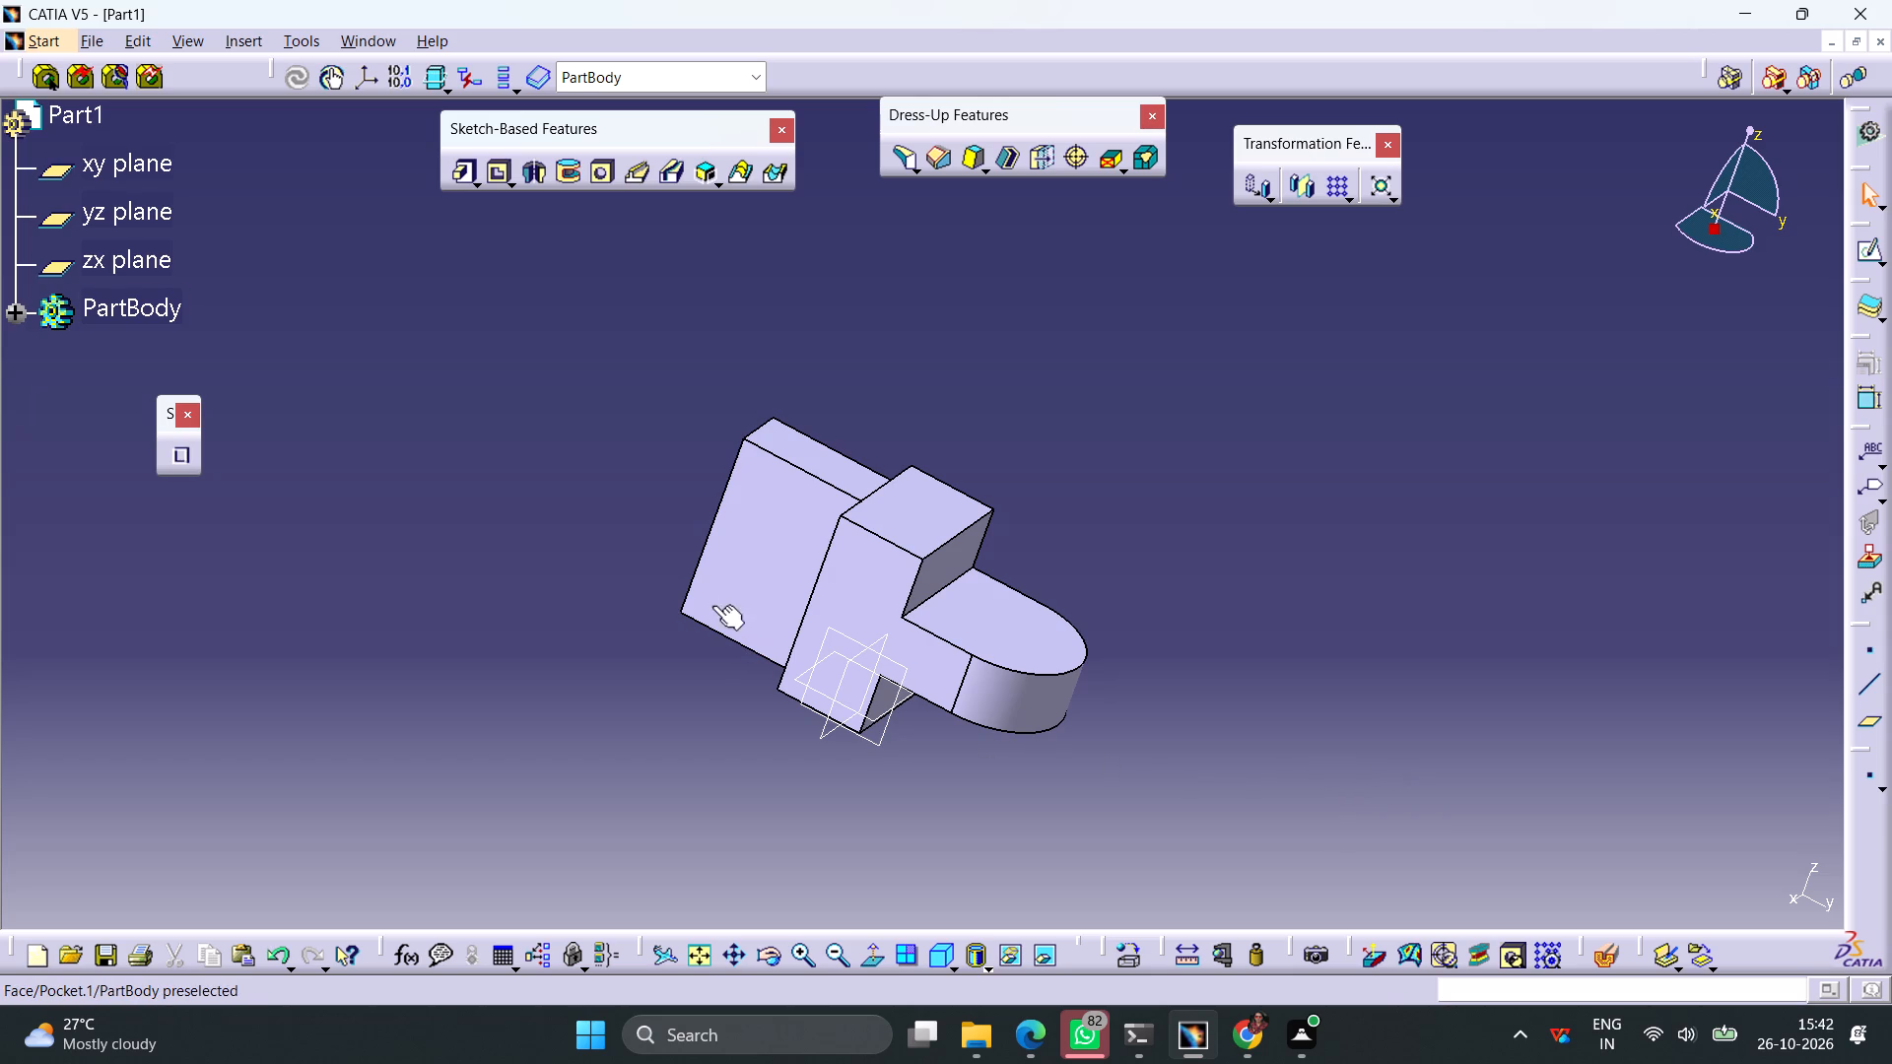
Start a sketch on the side face left by the pocket and draw a circle about 13 mm in diameter on it.
left_click(745, 588)
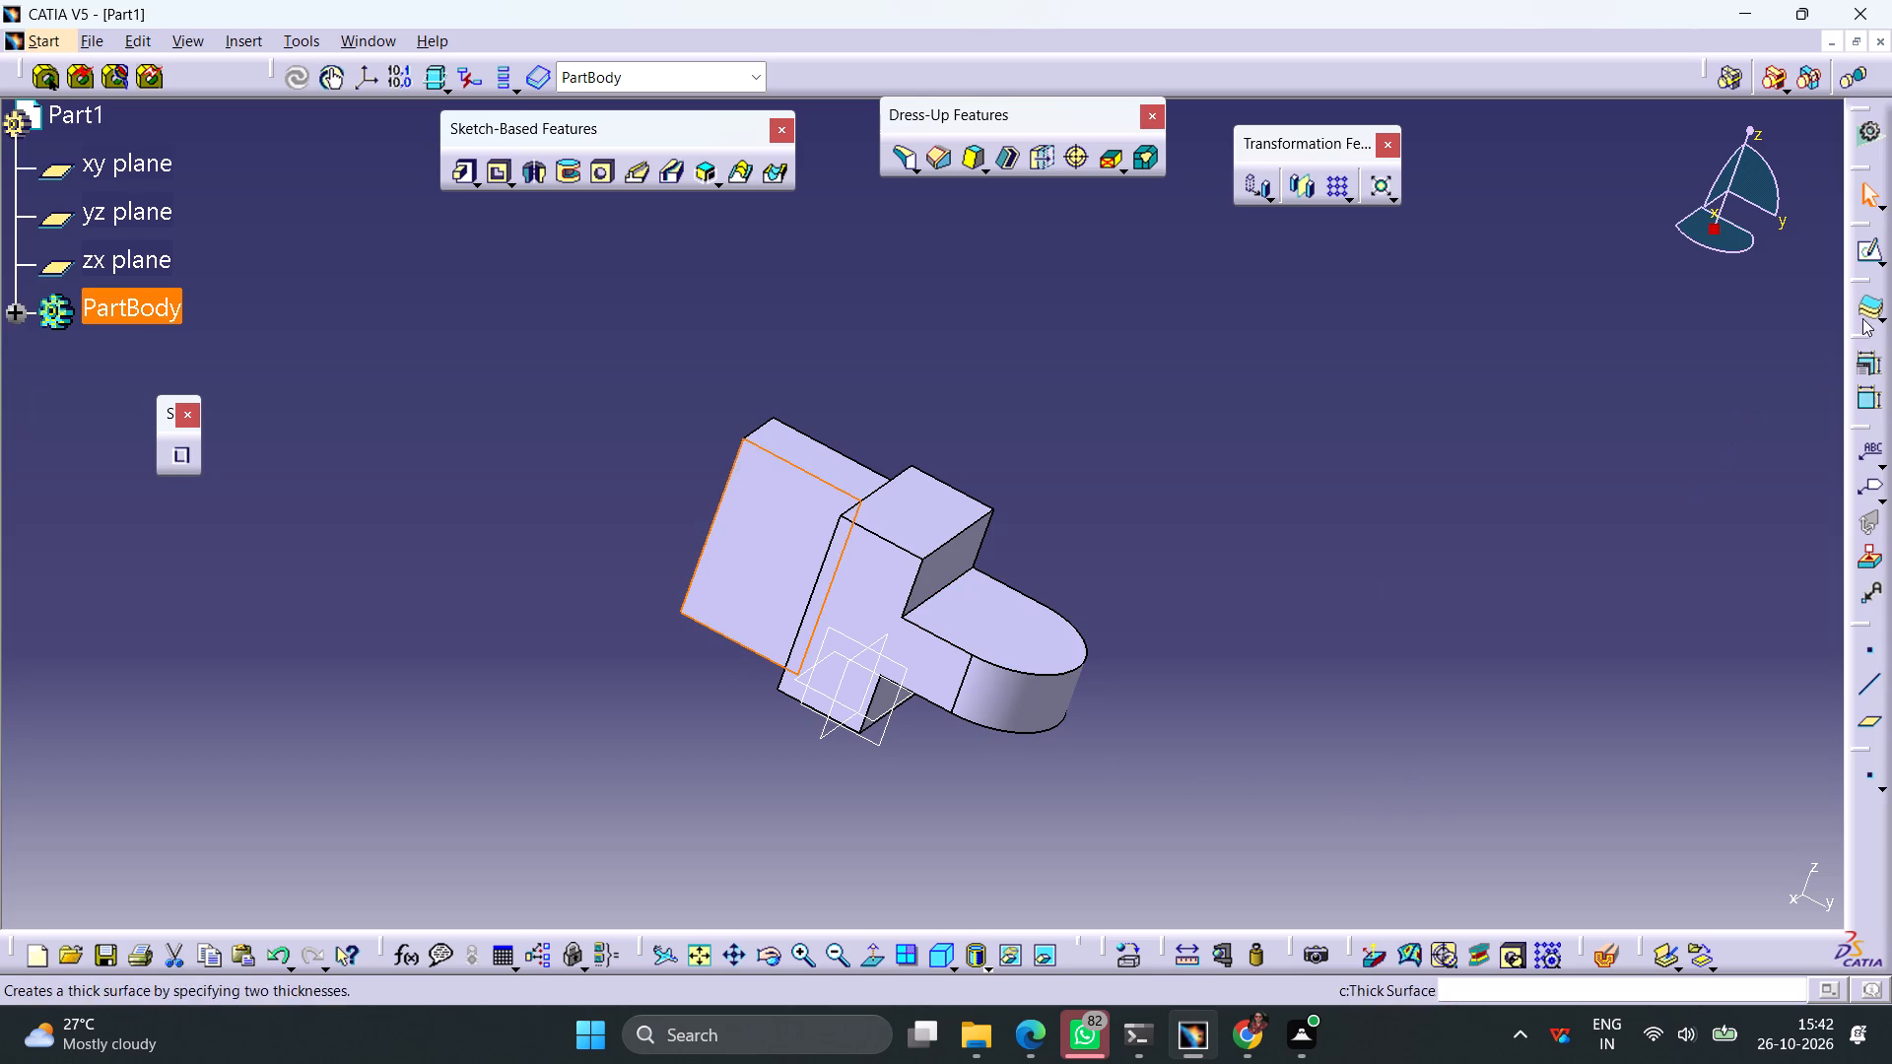
left_click(1865, 256)
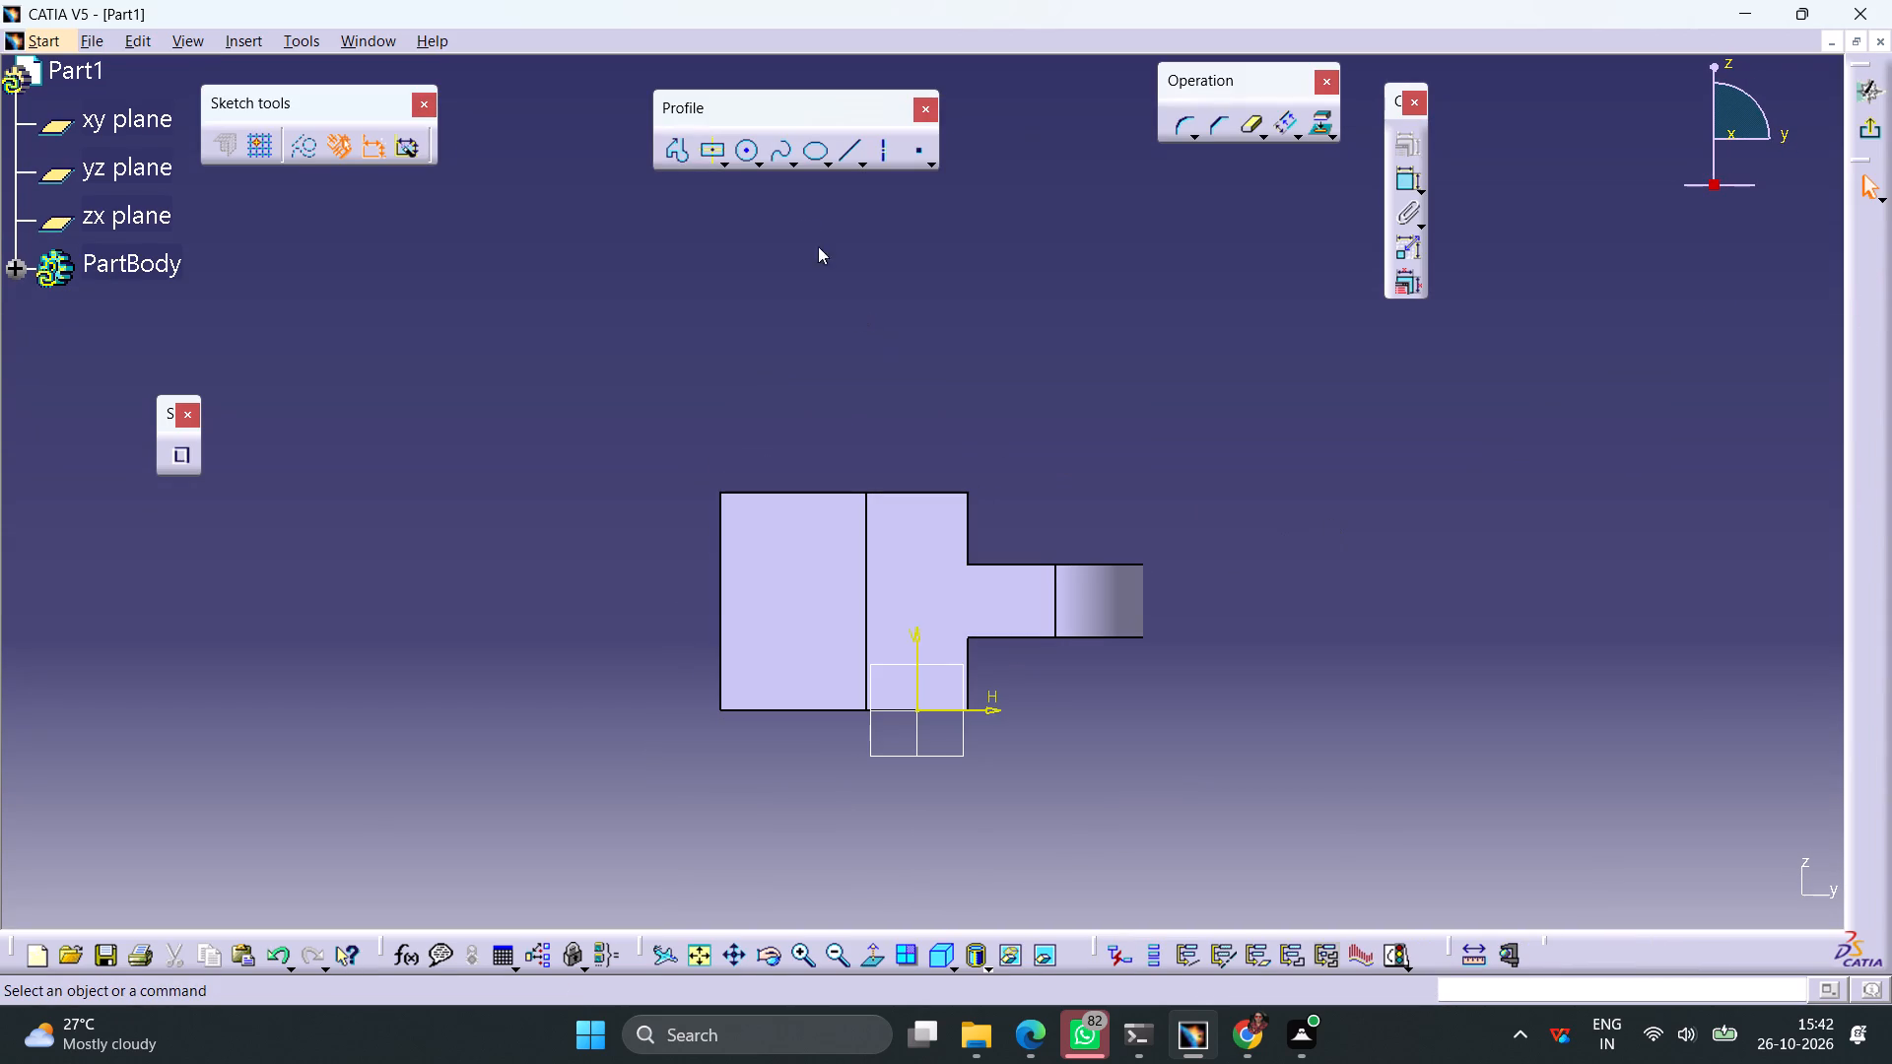
left_click(745, 160)
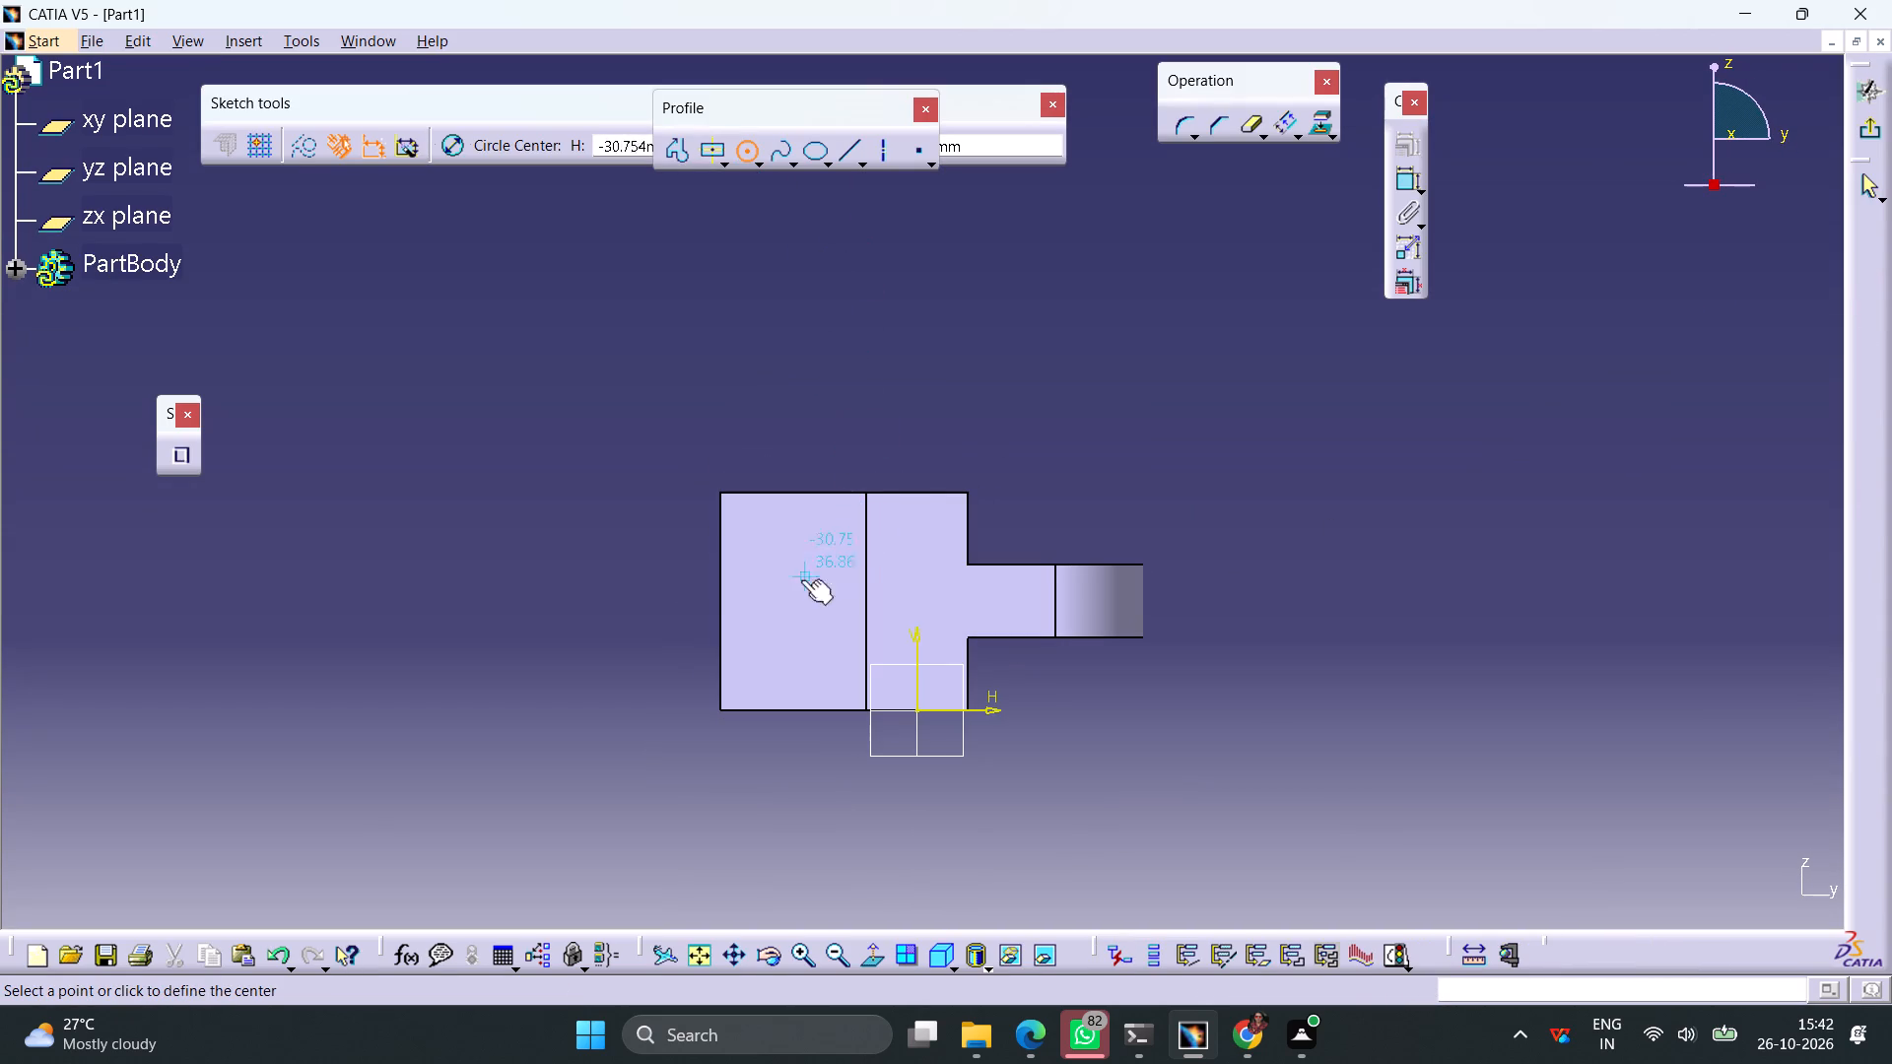
left_click(791, 597)
left_click(808, 579)
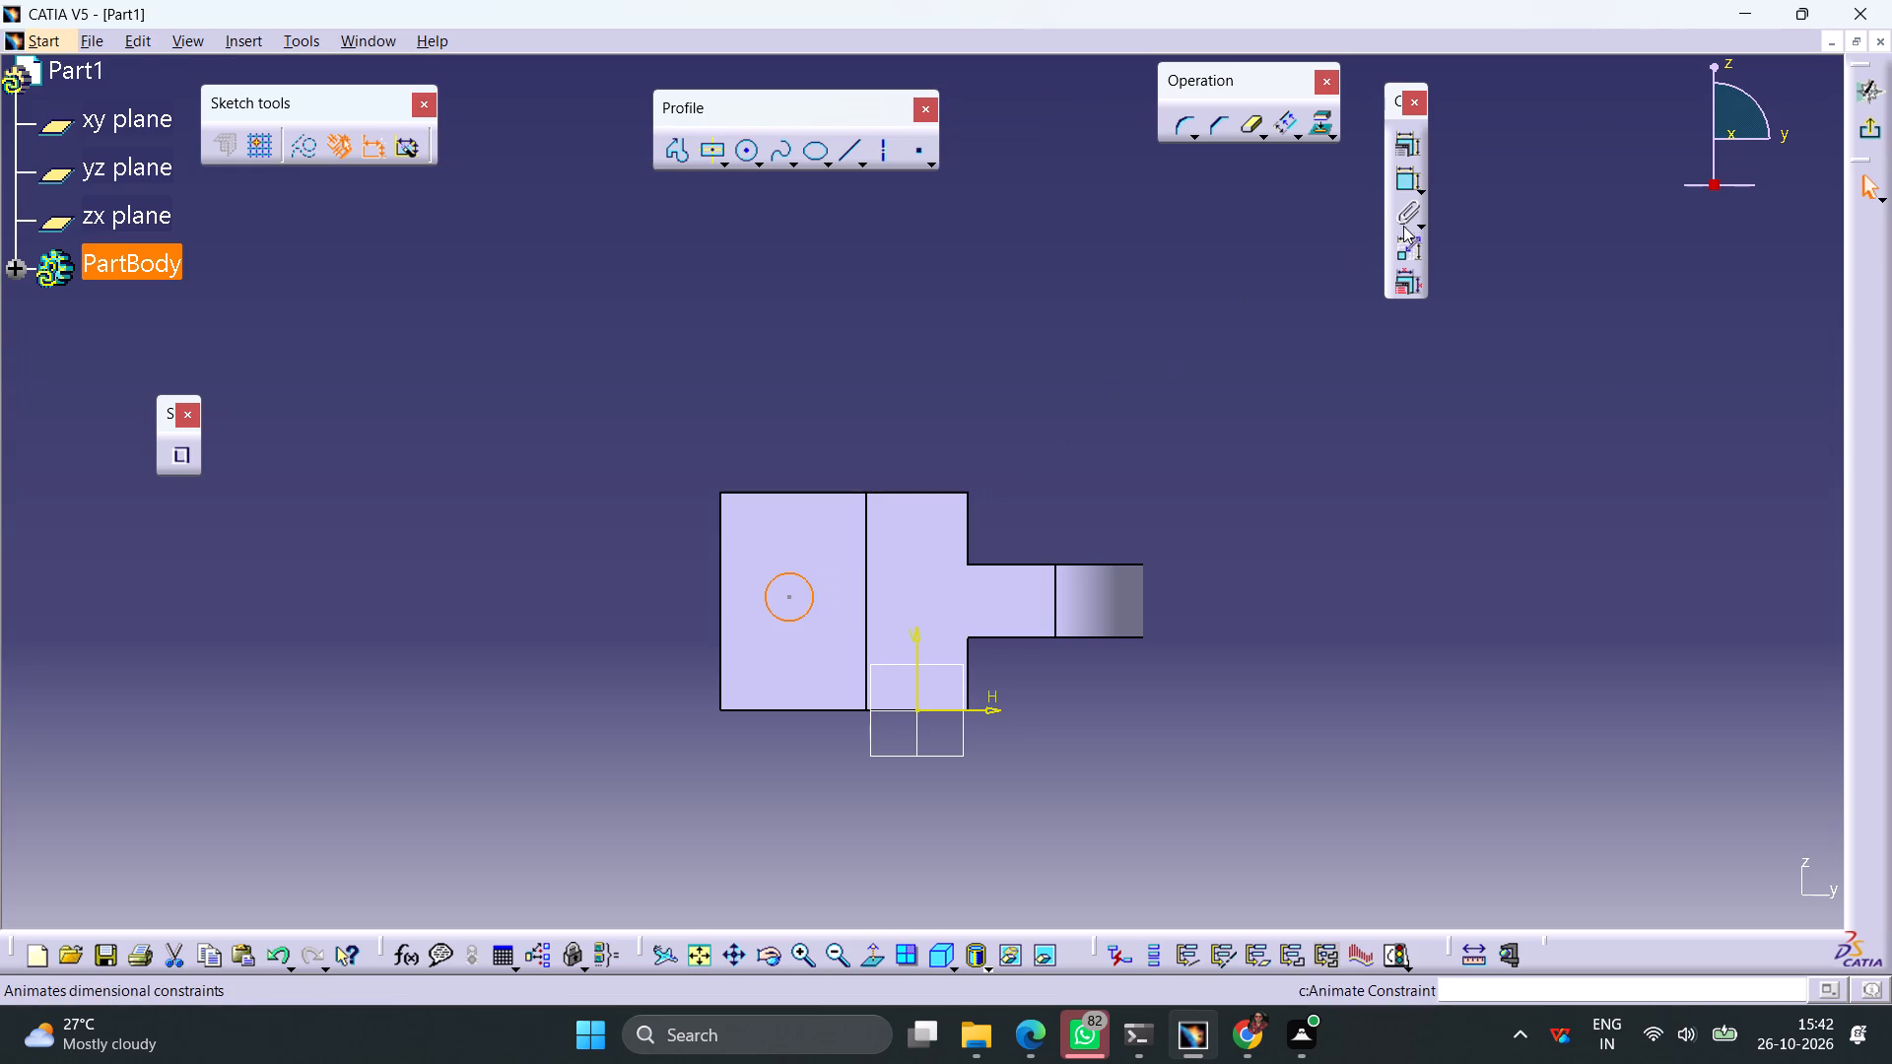
Dimension the circle's diameter and set it to 32 mm.
left_click(1404, 180)
left_click(664, 668)
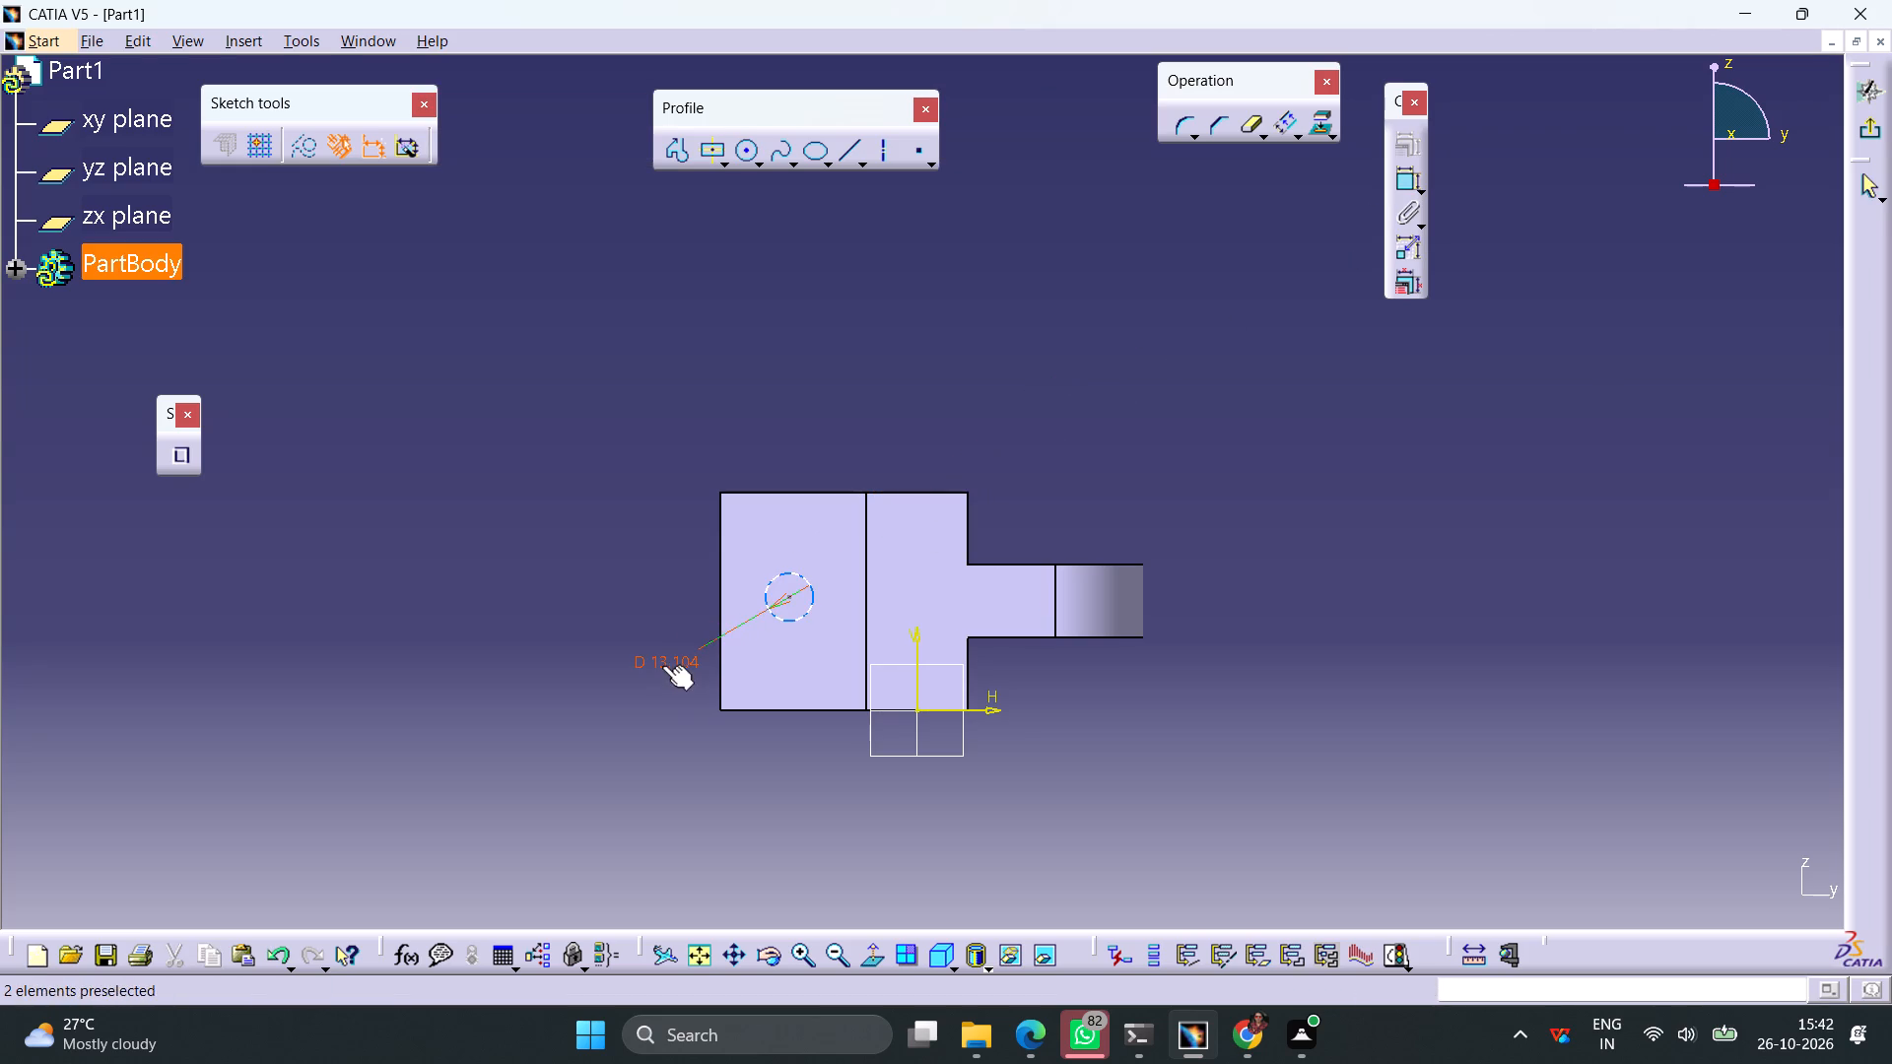
double_click(662, 665)
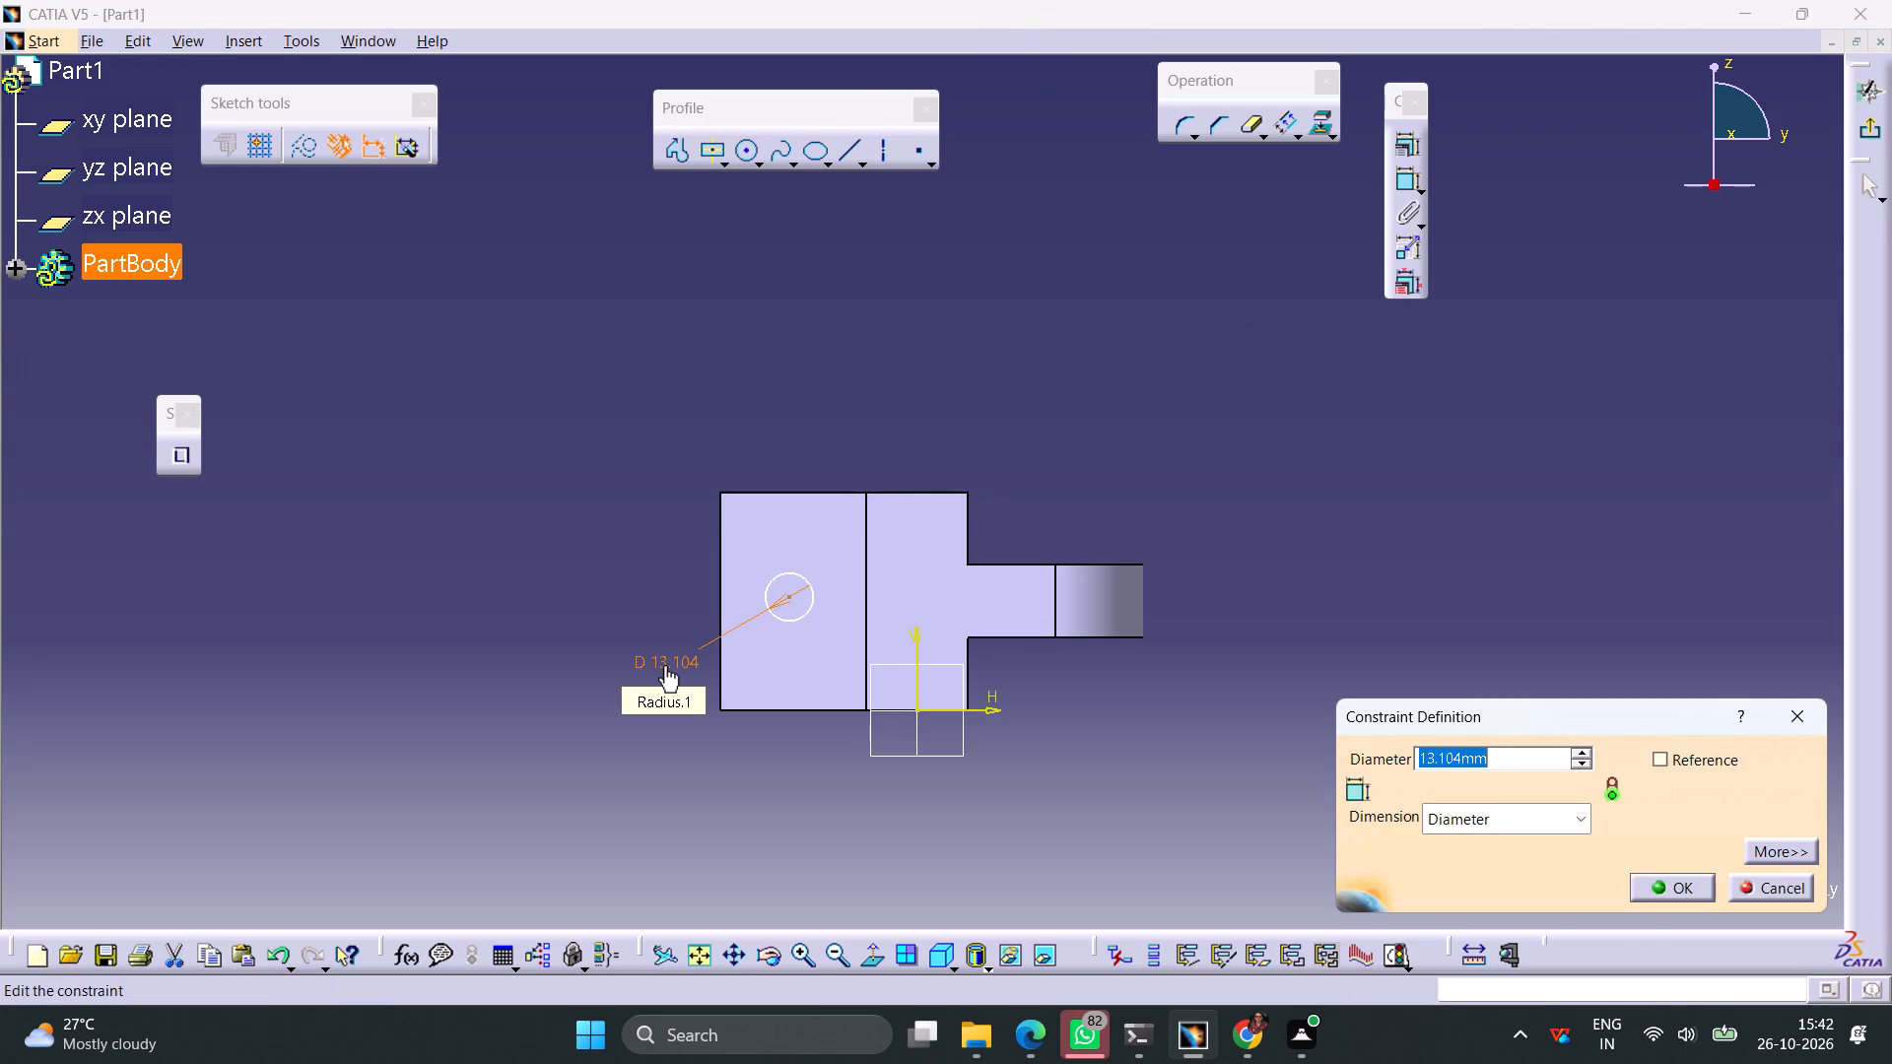
type("32")
key("Return")
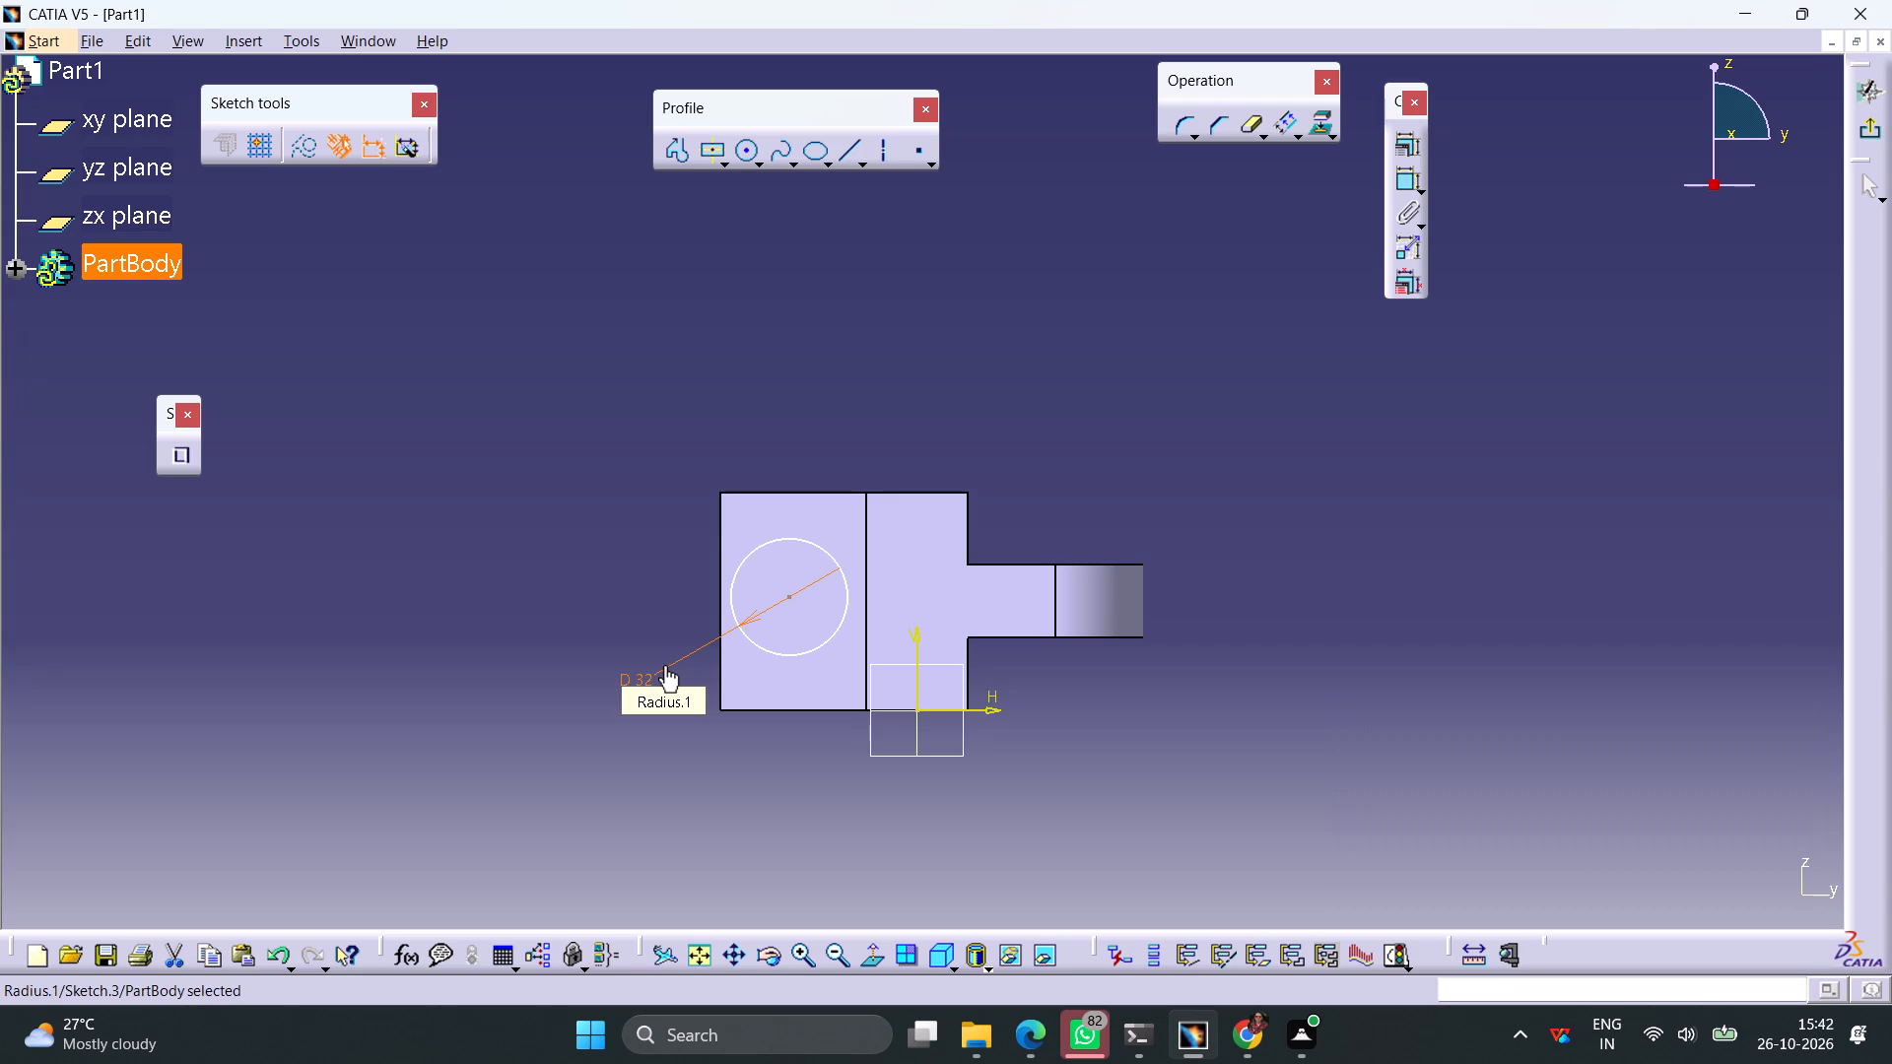
left_click(1306, 655)
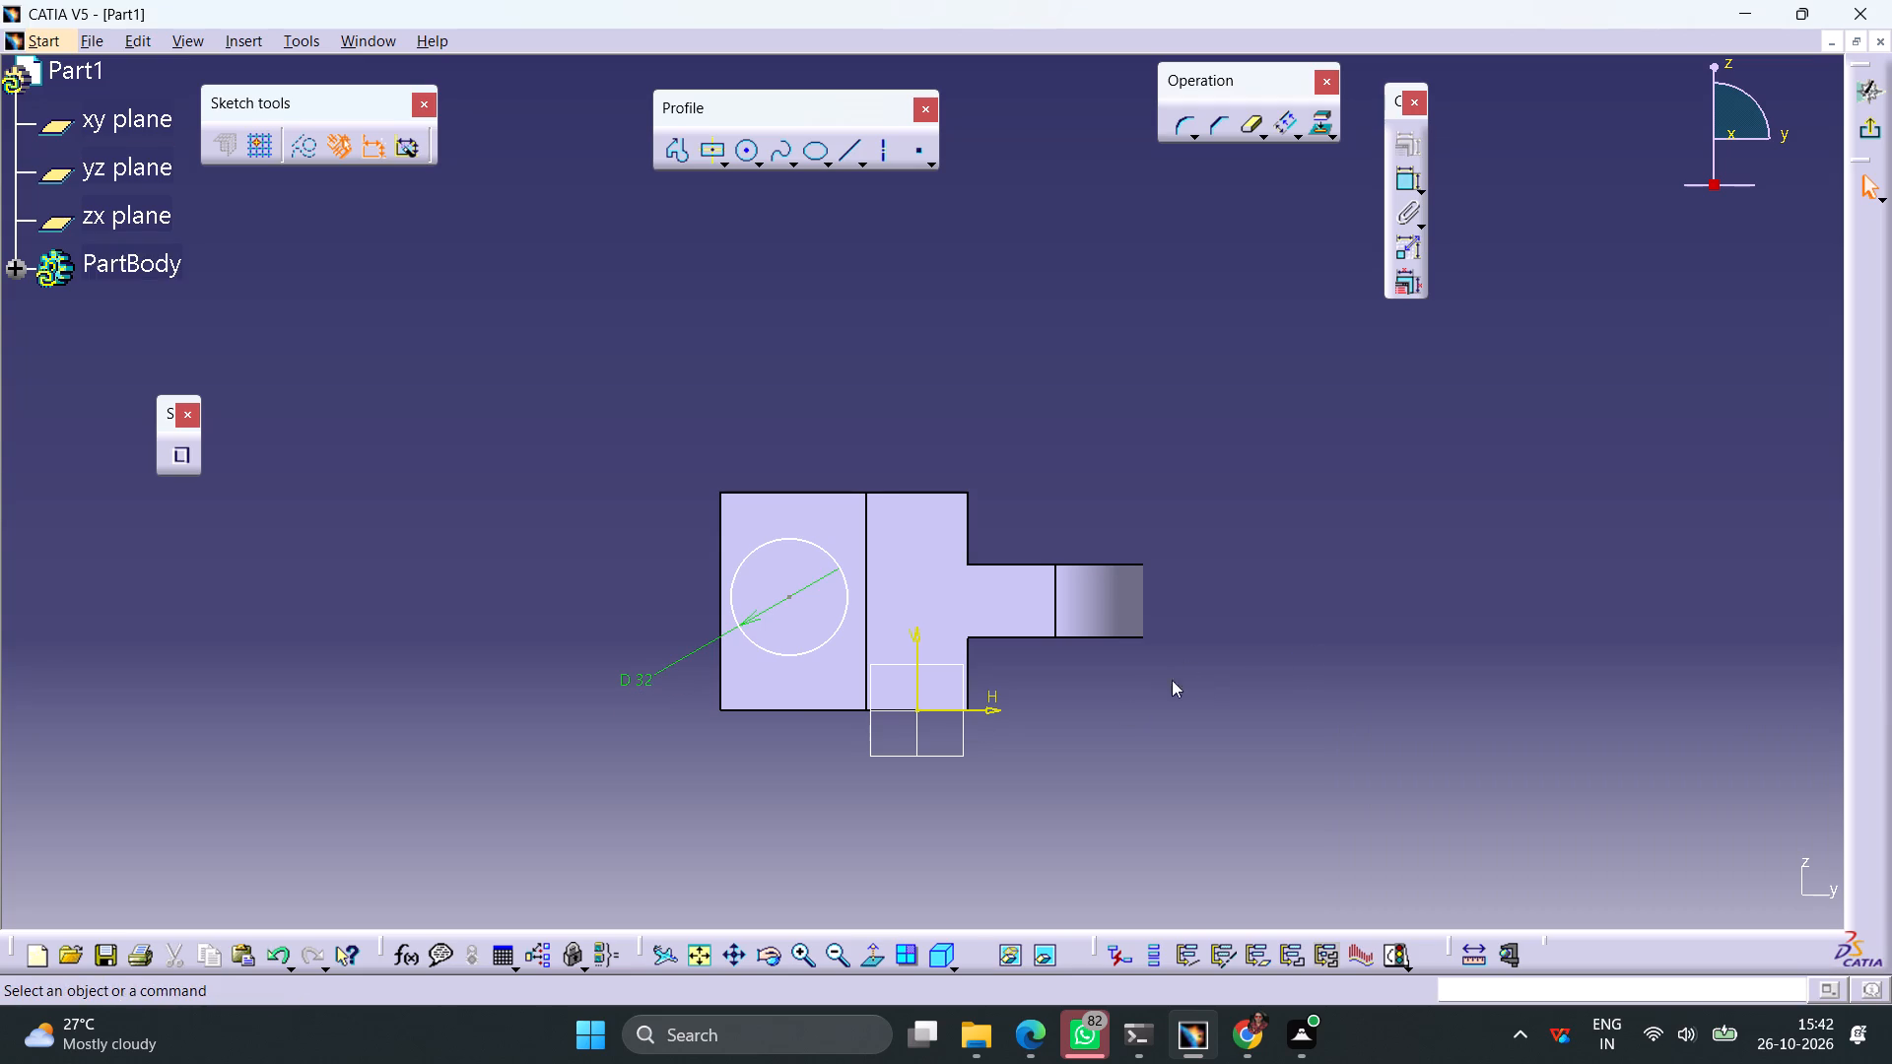
Dimension the circle's centre from the vertical edge where the pocket ends and set the distance to 20 mm.
left_click(789, 598)
left_click(1399, 185)
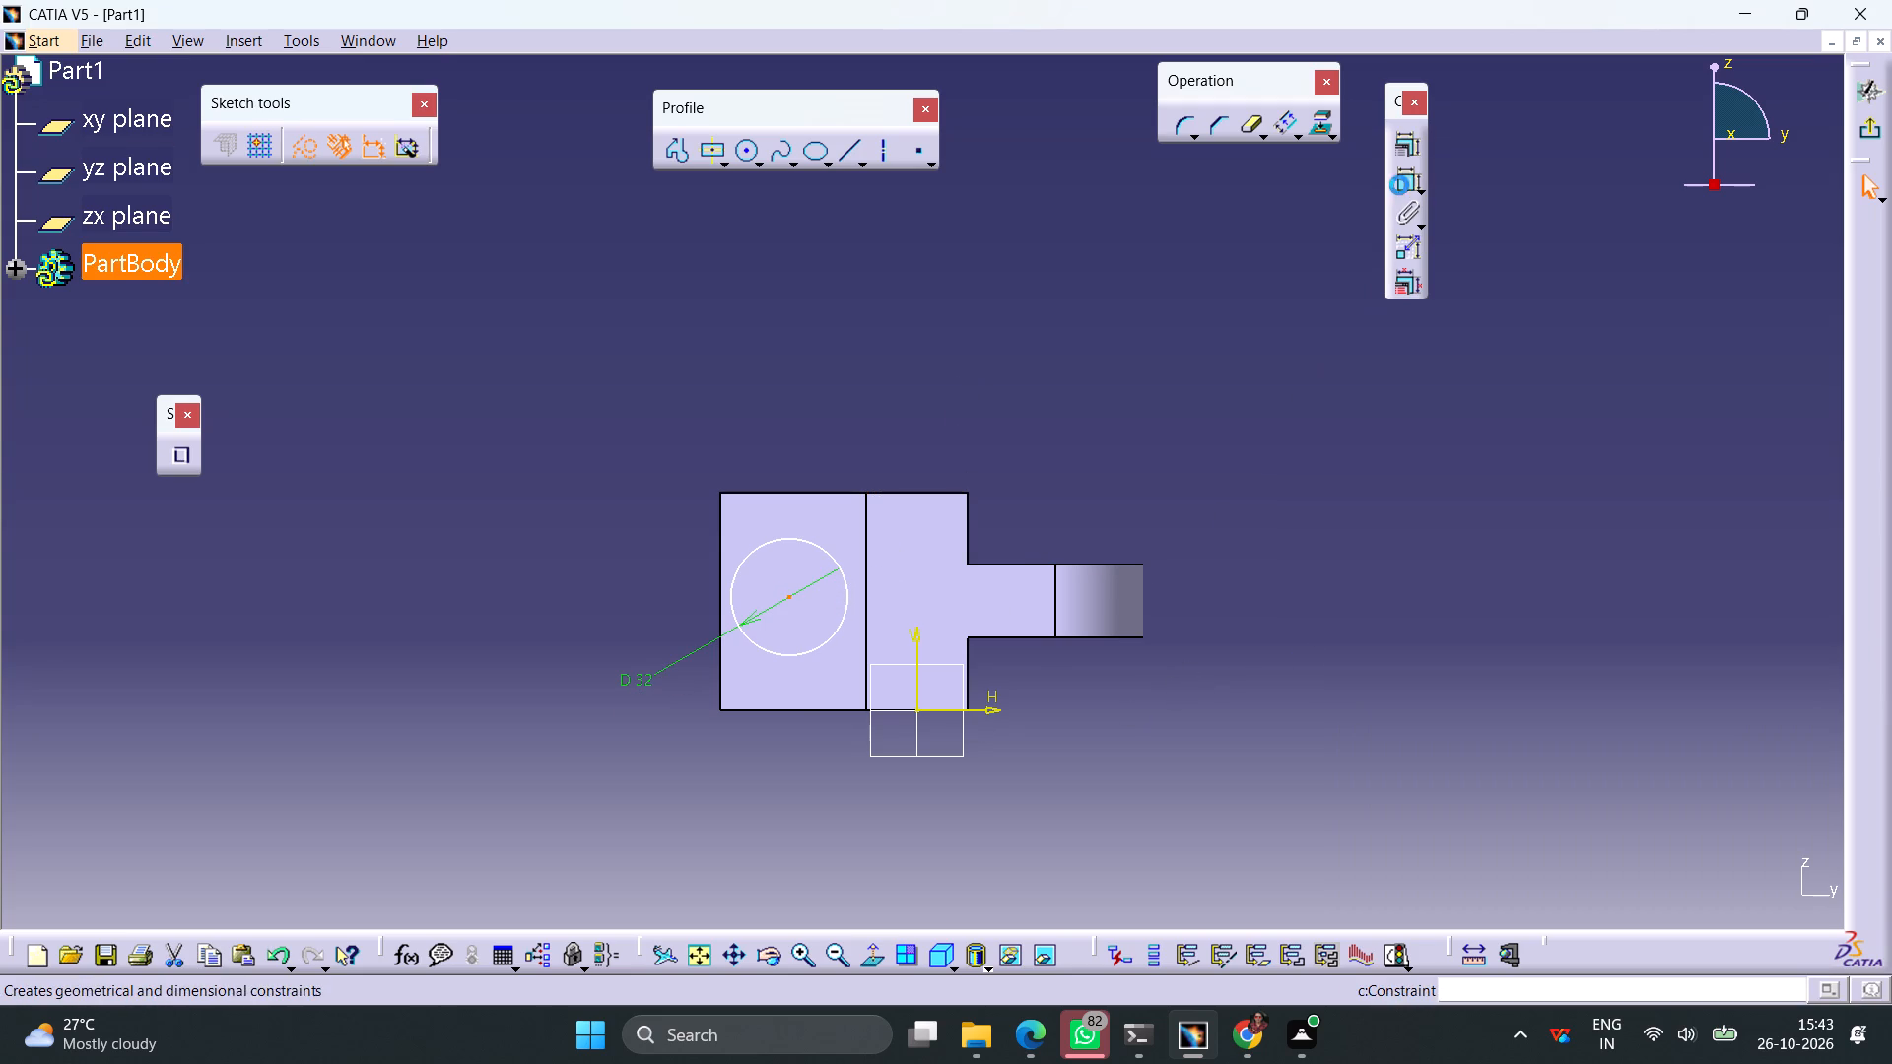
left_click(867, 632)
left_click(819, 766)
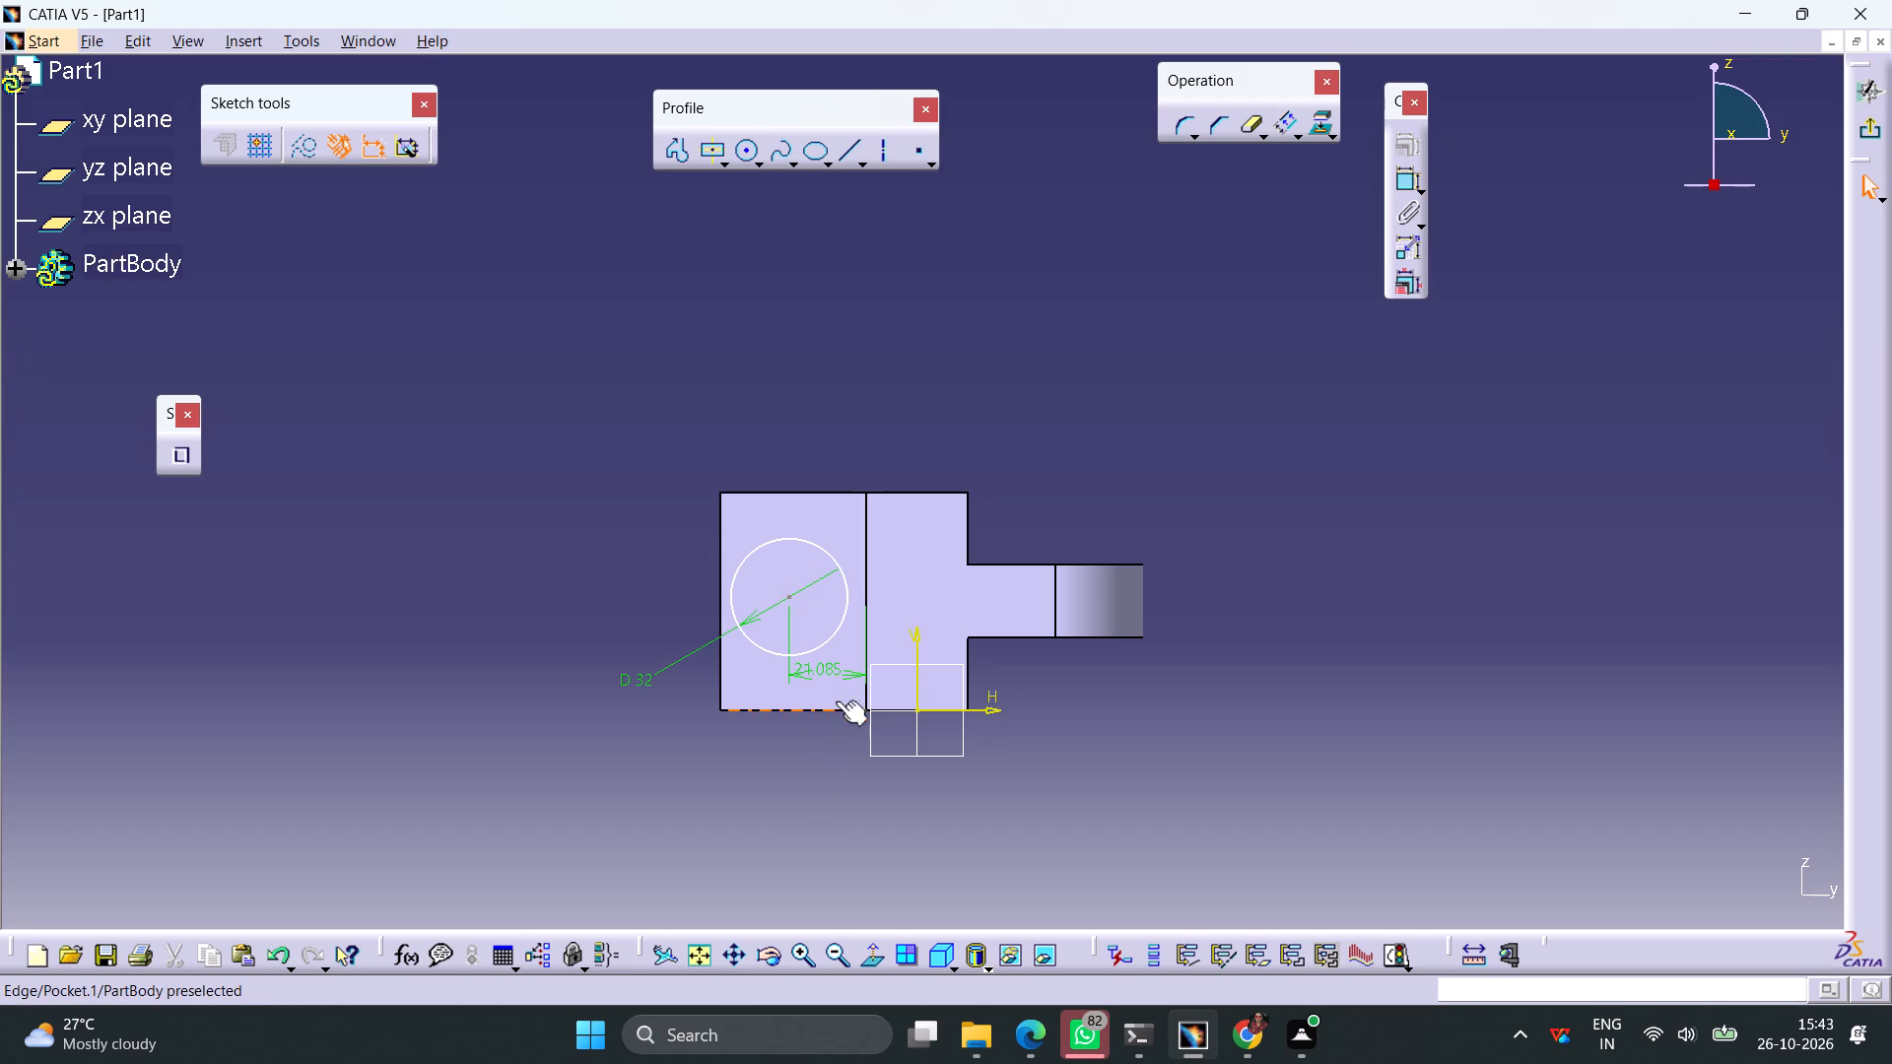
double_click(817, 666)
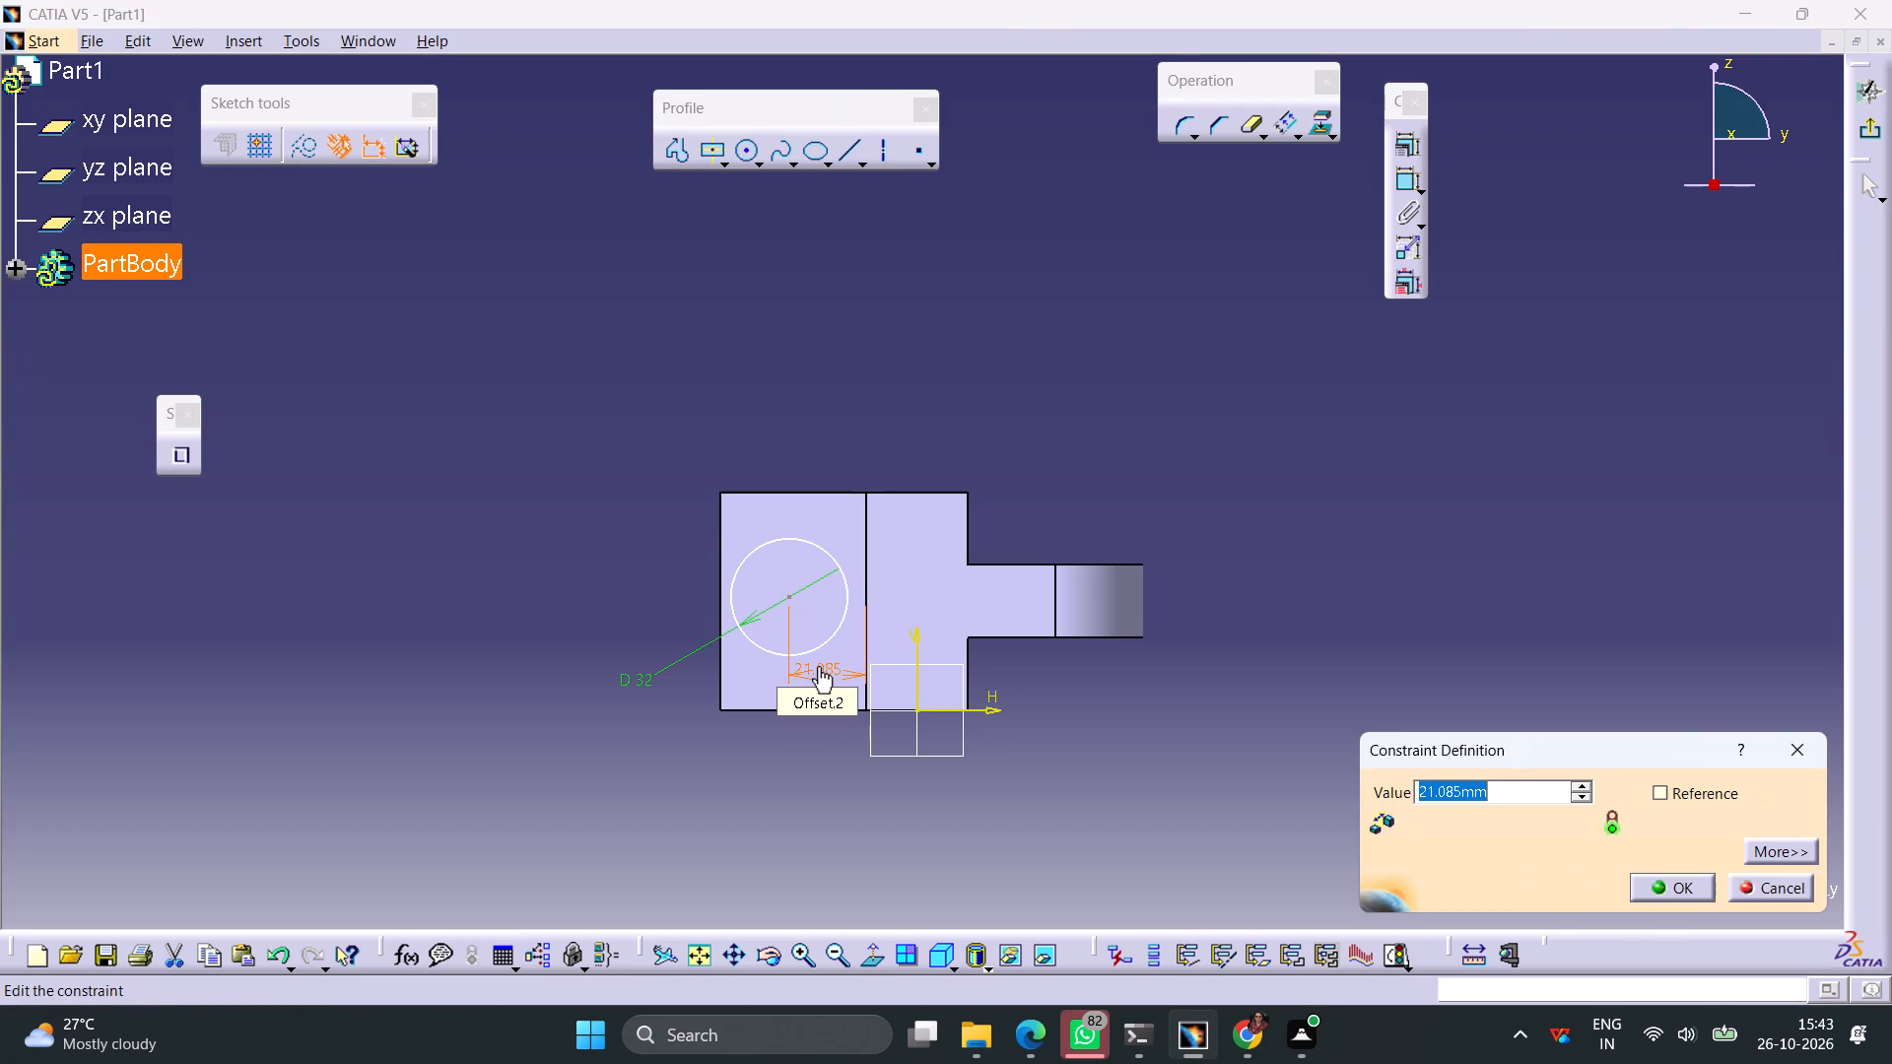
type("20")
key("Return")
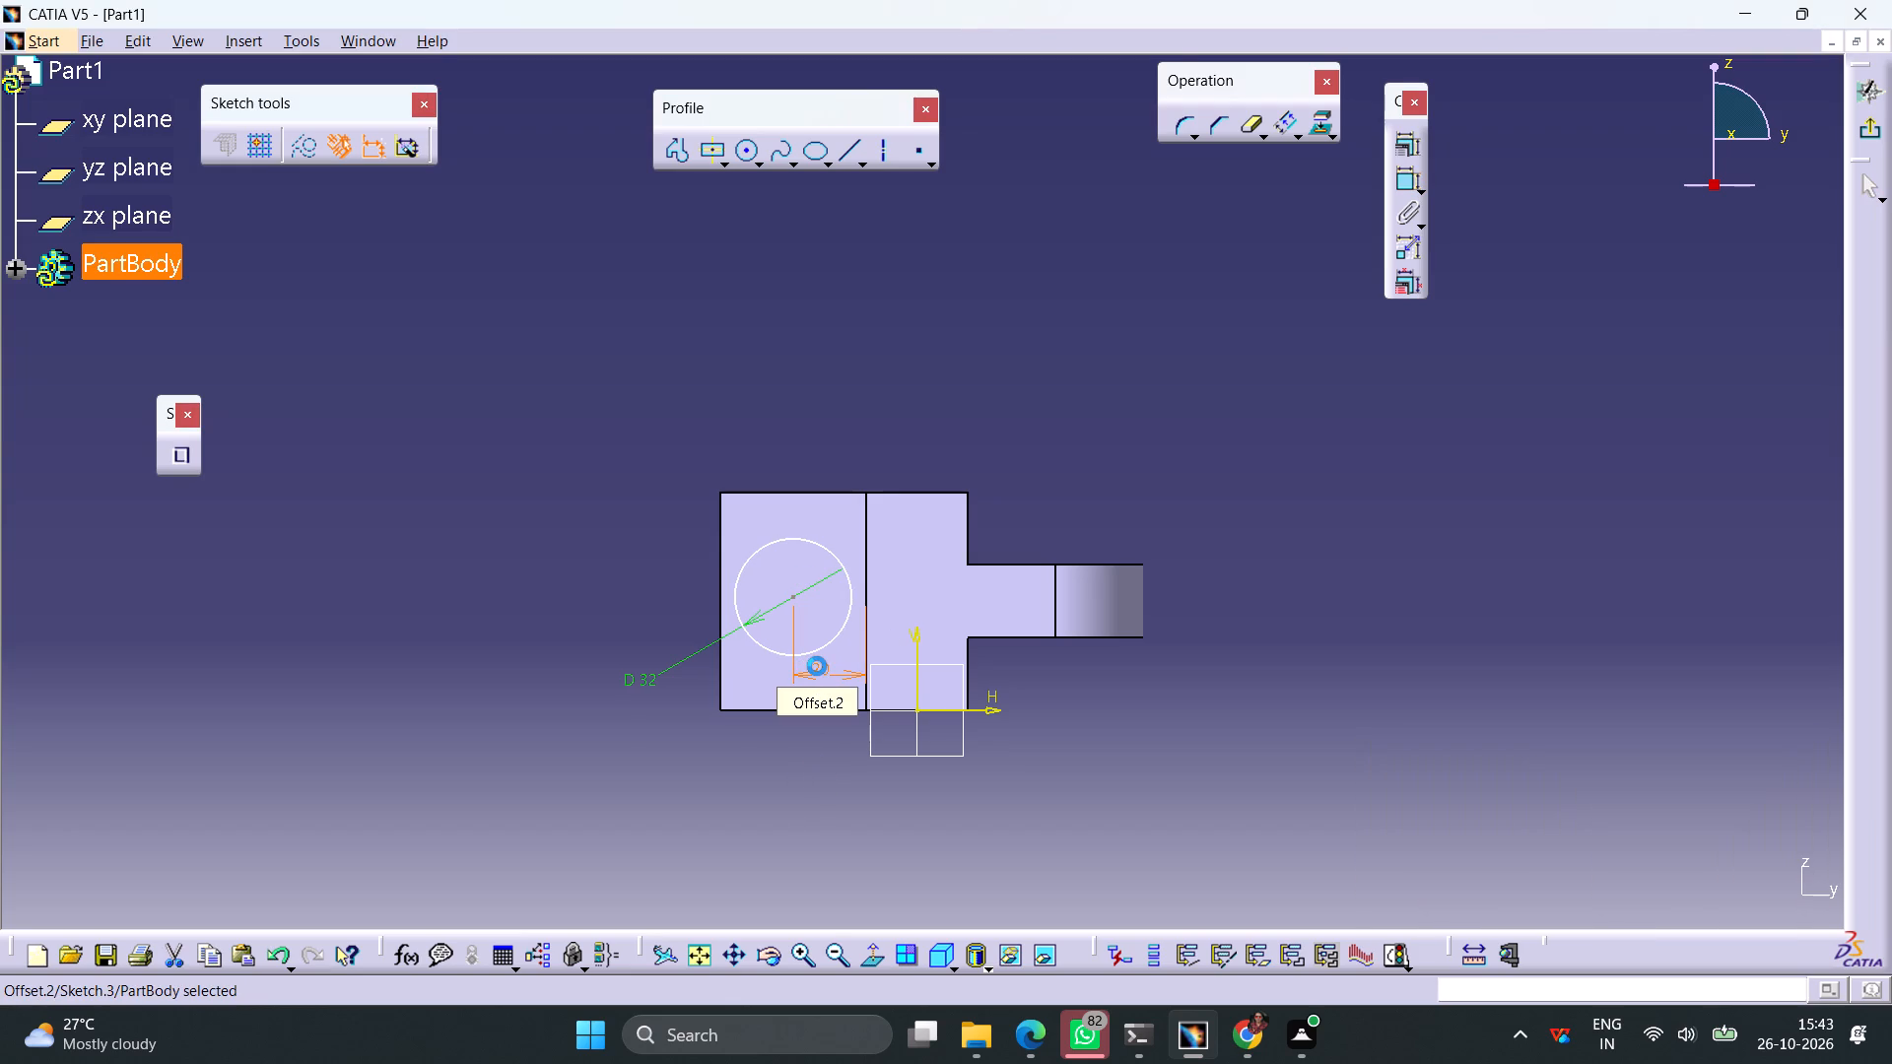
left_click(1192, 737)
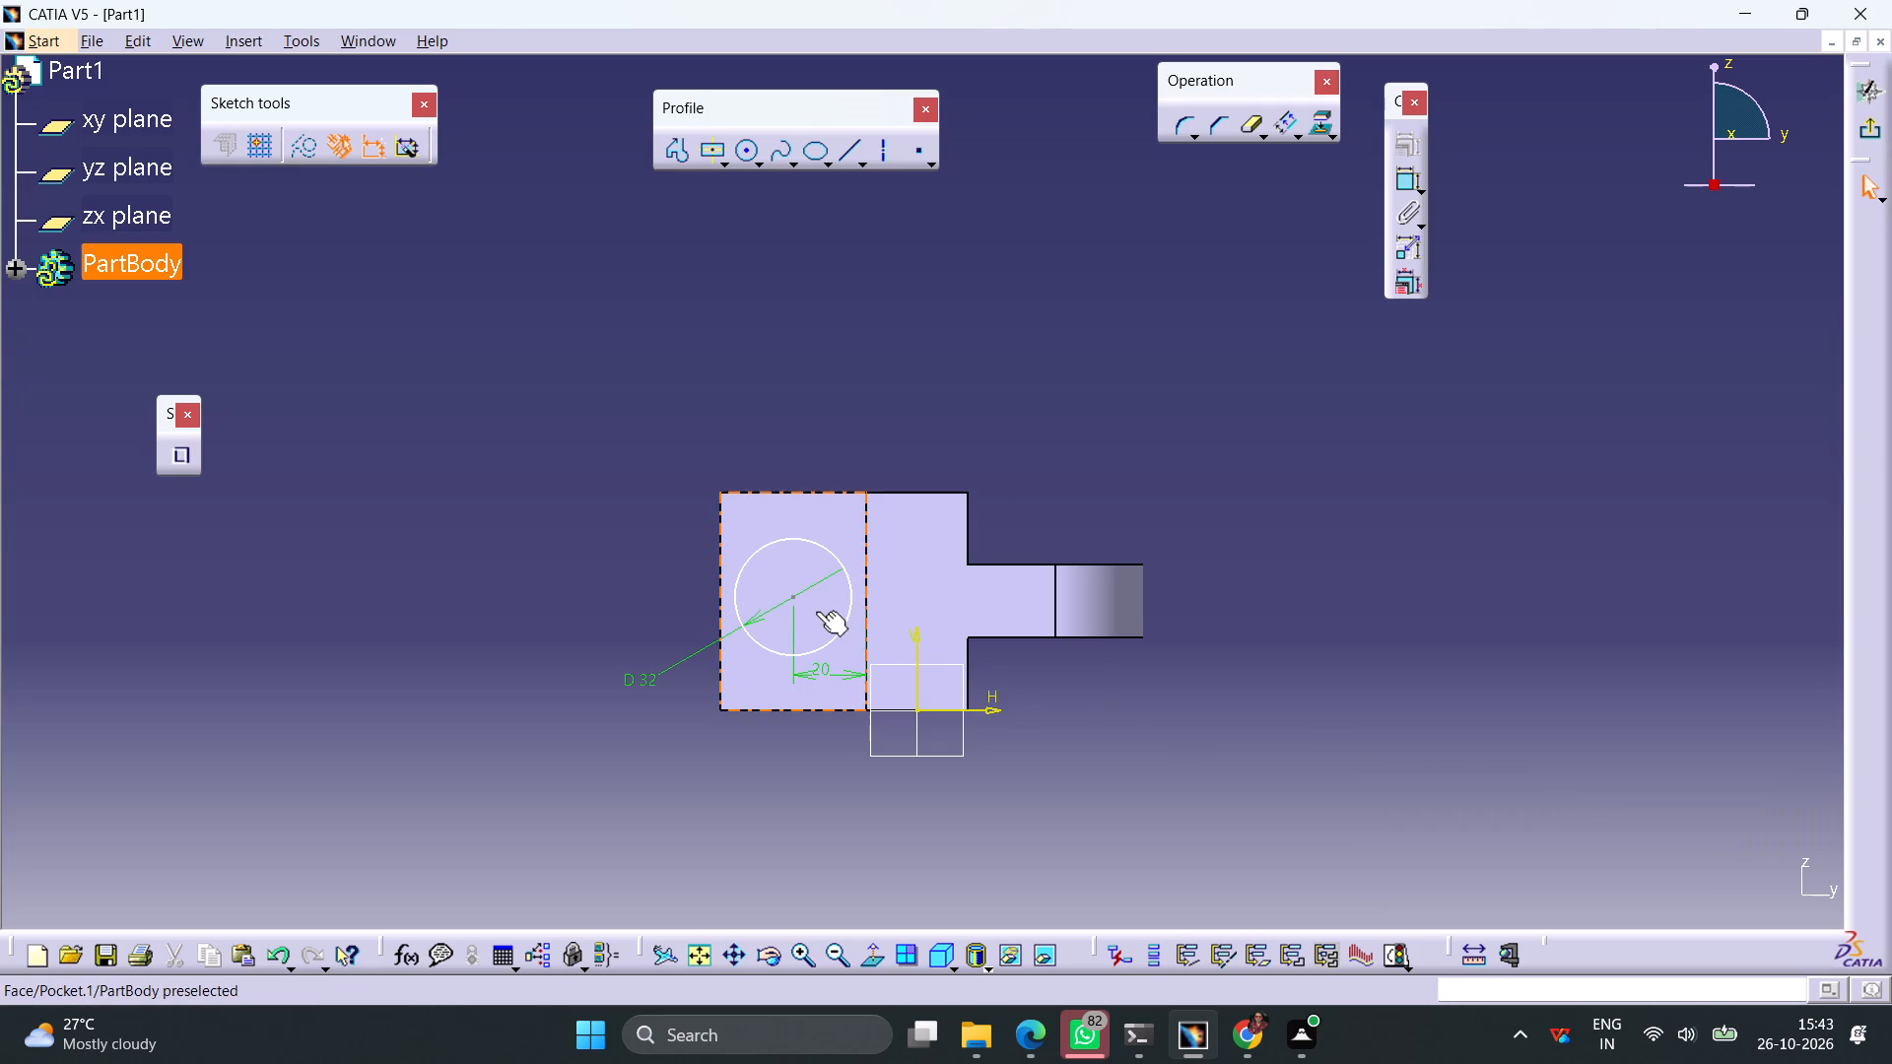
Dimension the circle's centre from the face's bottom edge and set the distance to 30 mm.
left_click(790, 598)
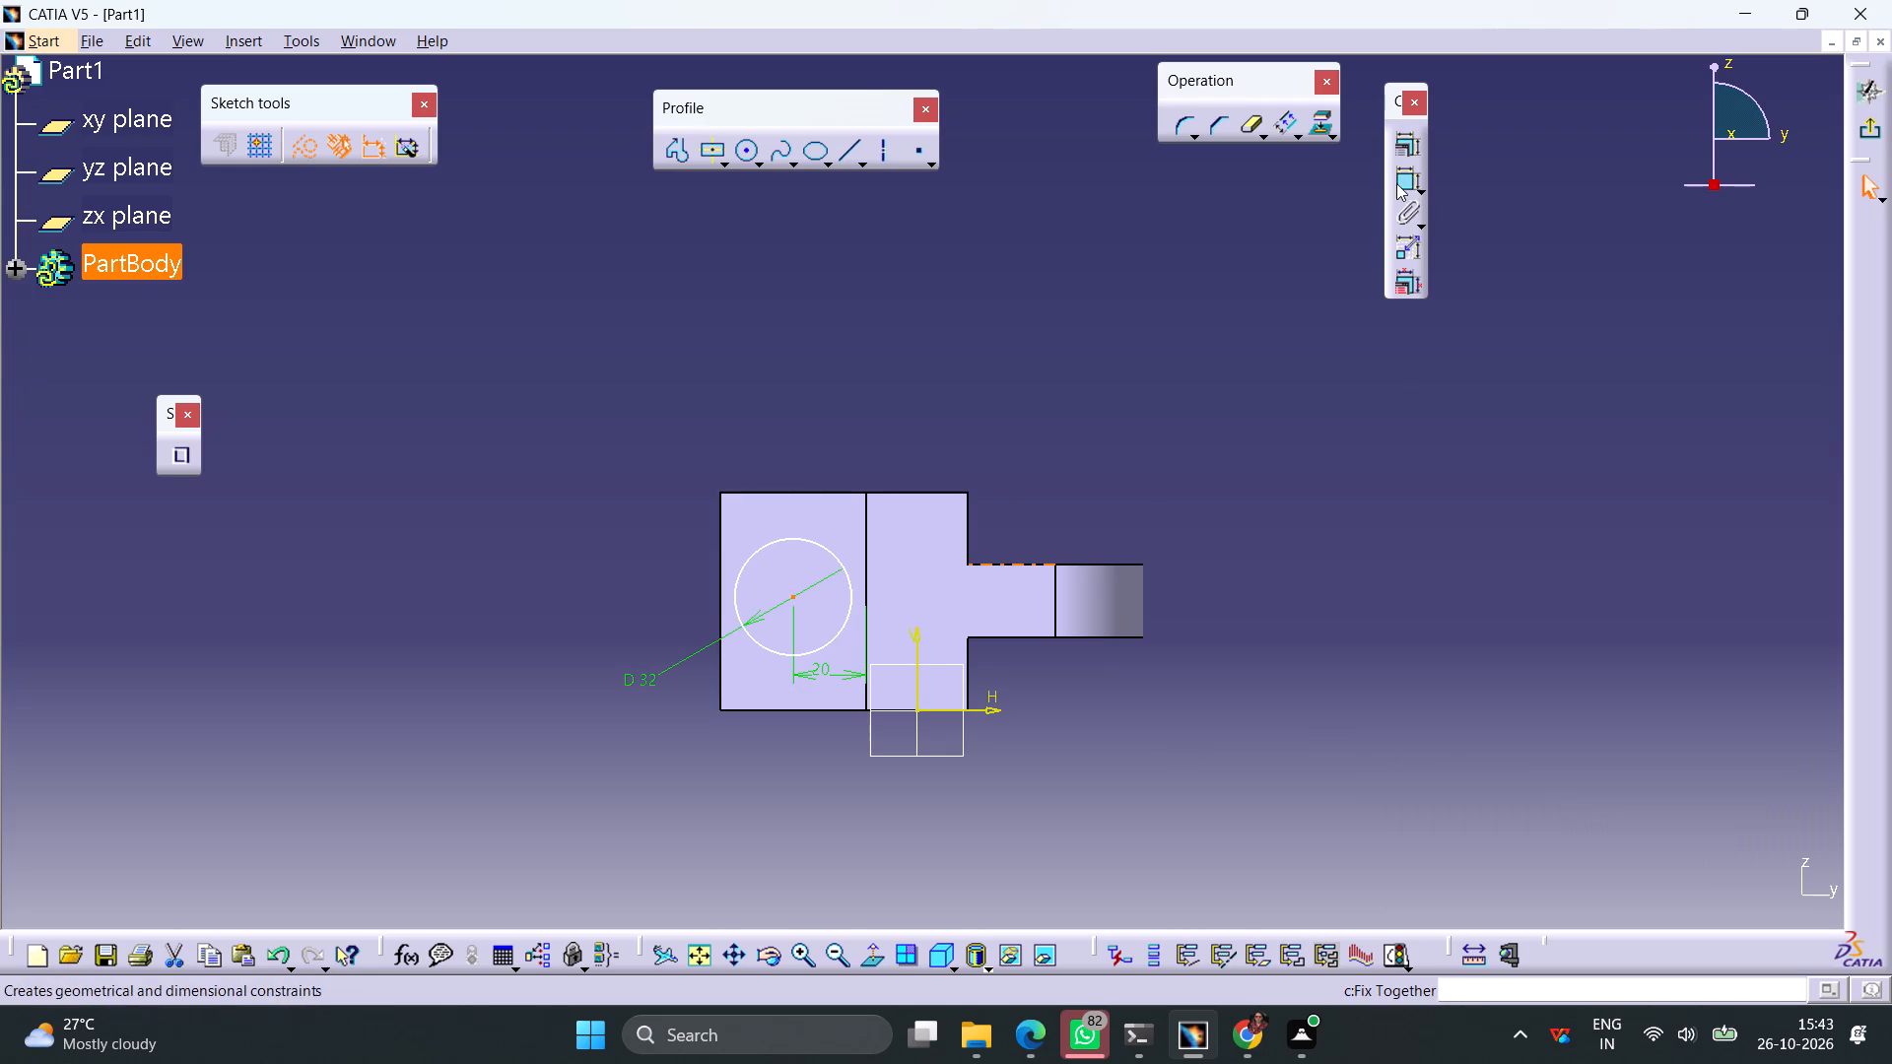
left_click(1396, 183)
left_click(820, 712)
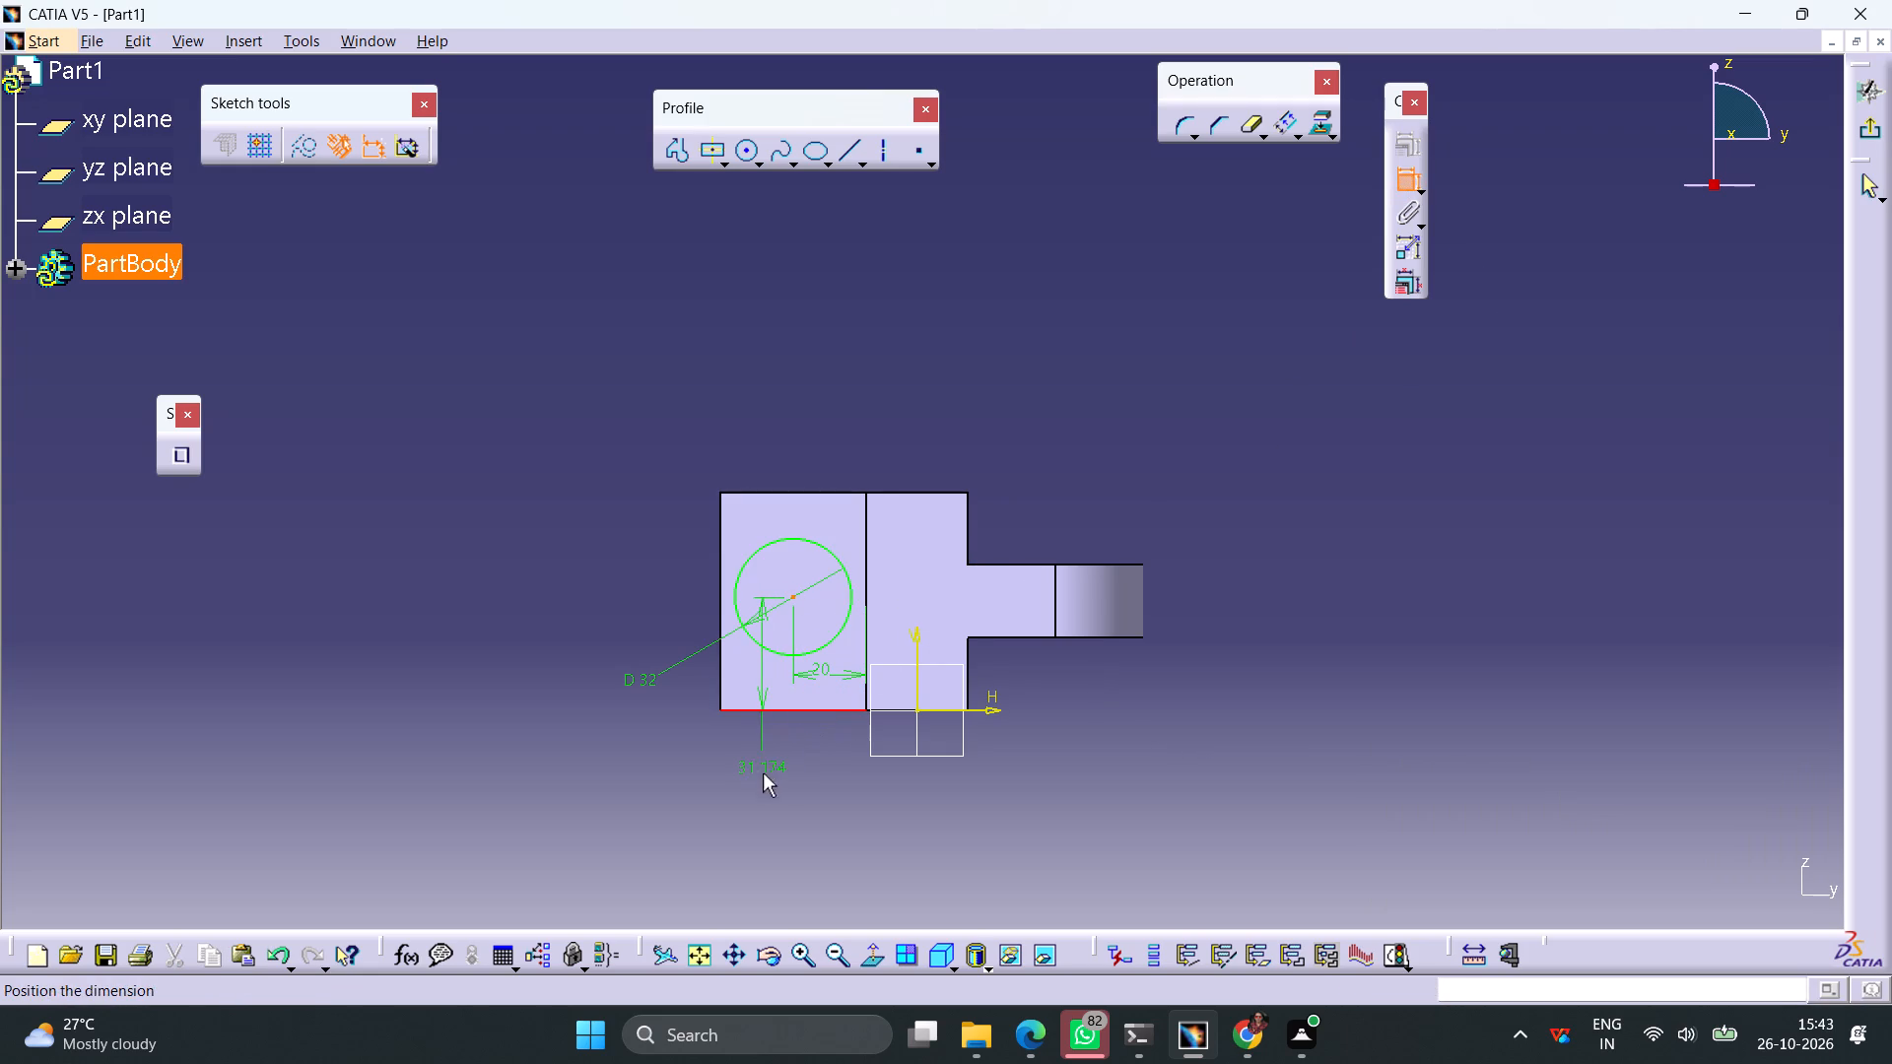
left_click(763, 773)
double_click(777, 770)
type("30")
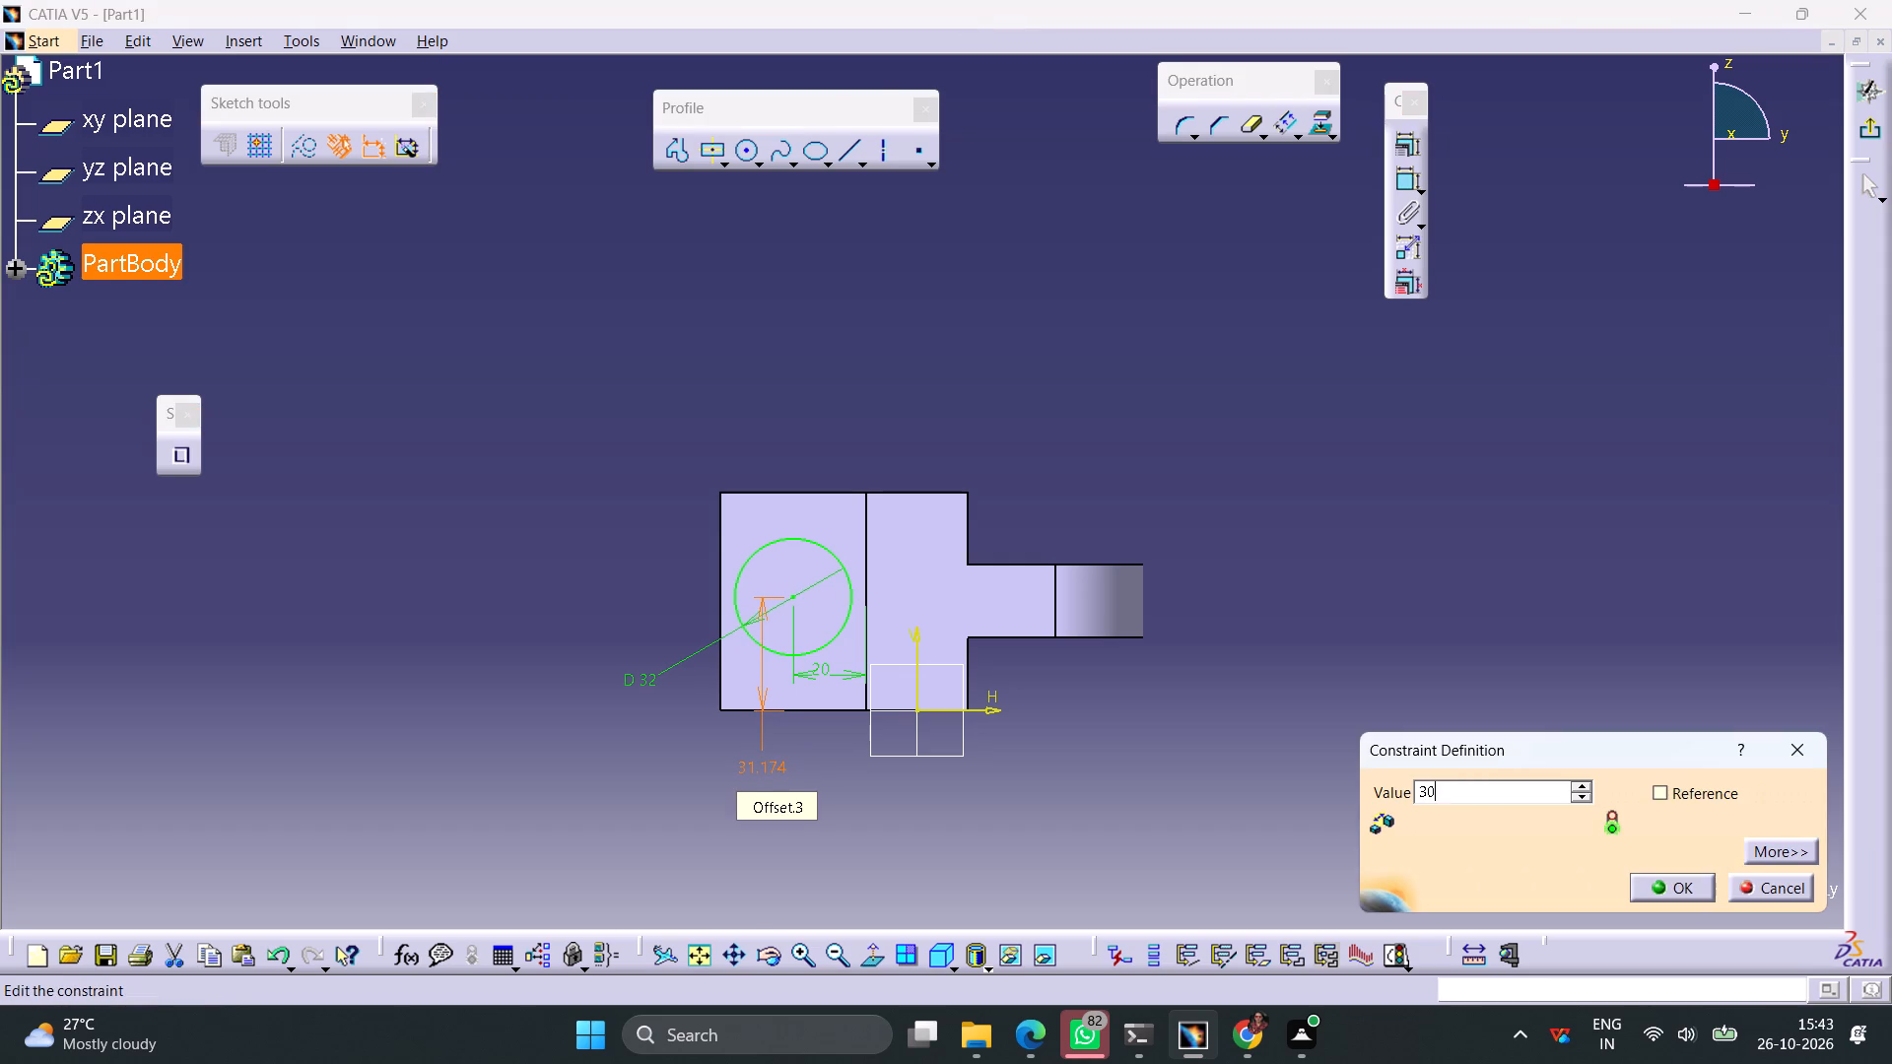
key("Return")
left_click(1380, 573)
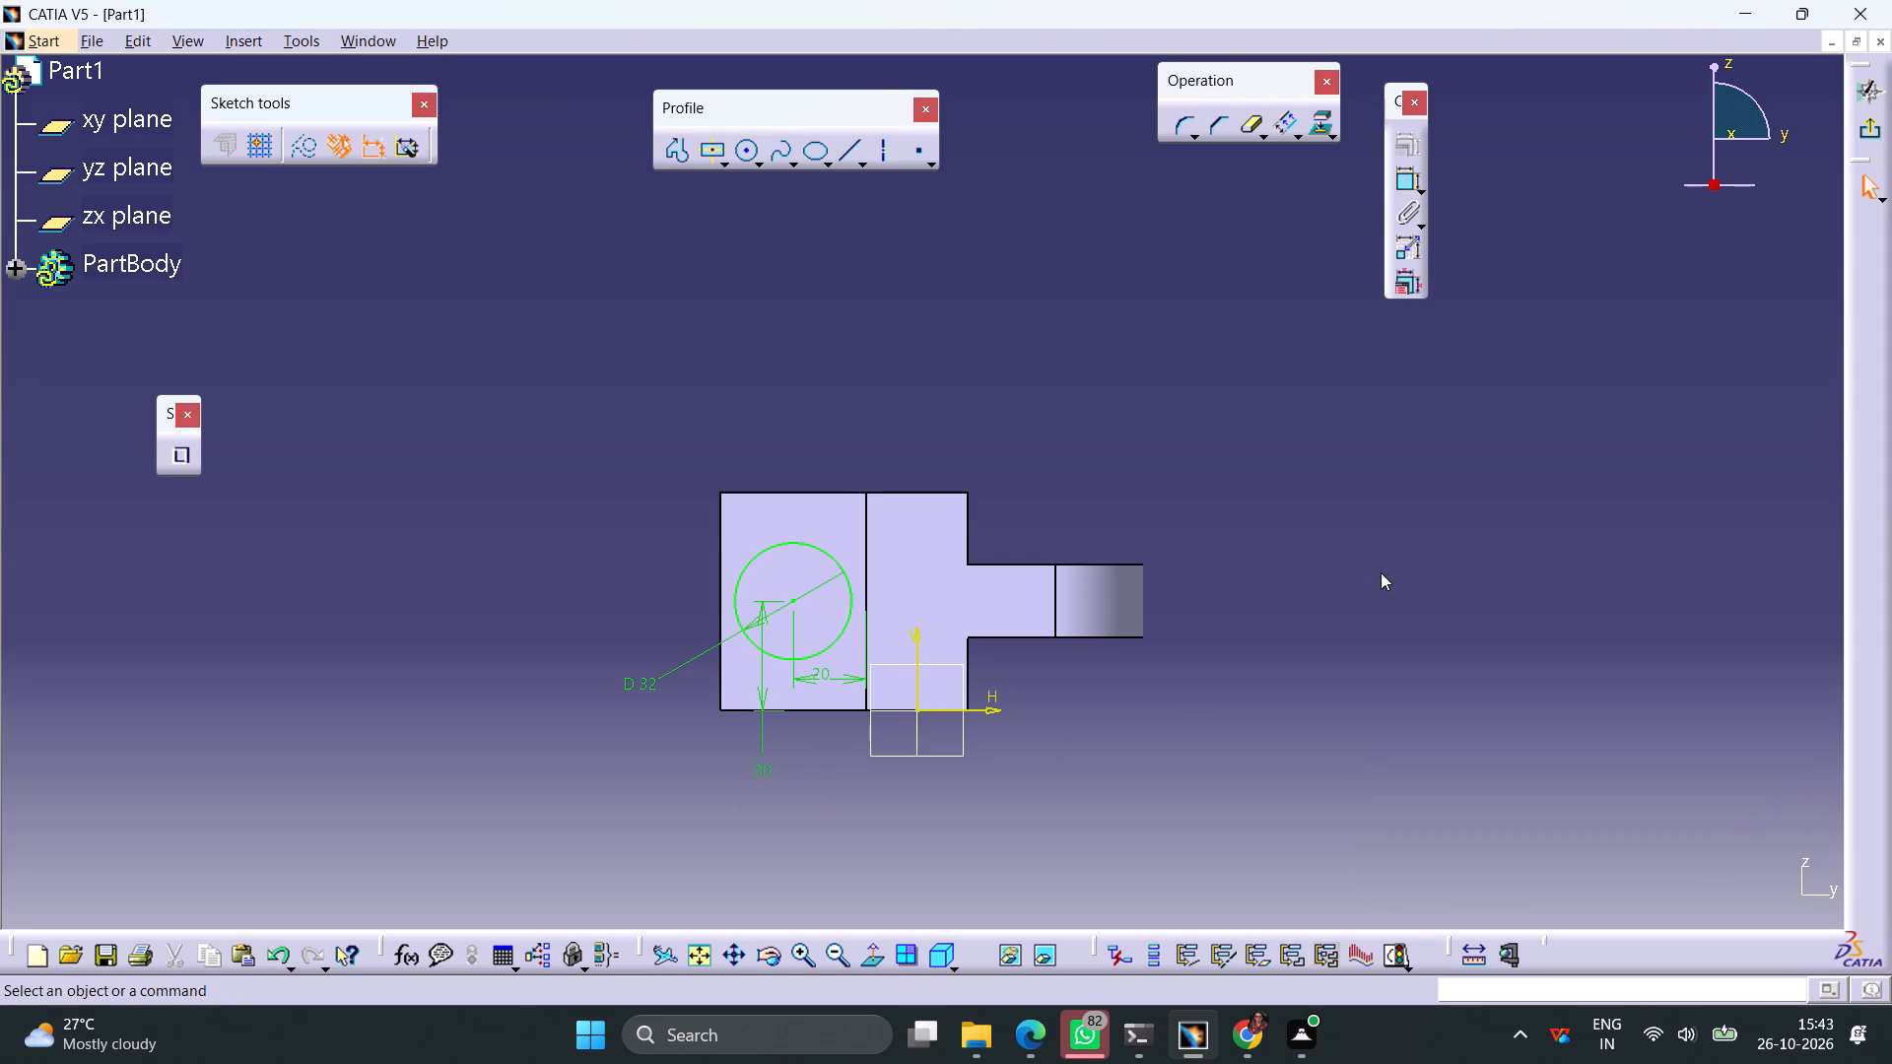
Draw a horizontal line above the body, starting at about H -79.2 mm, V 82.06 mm and ending above the circle.
left_click(845, 148)
left_click(626, 414)
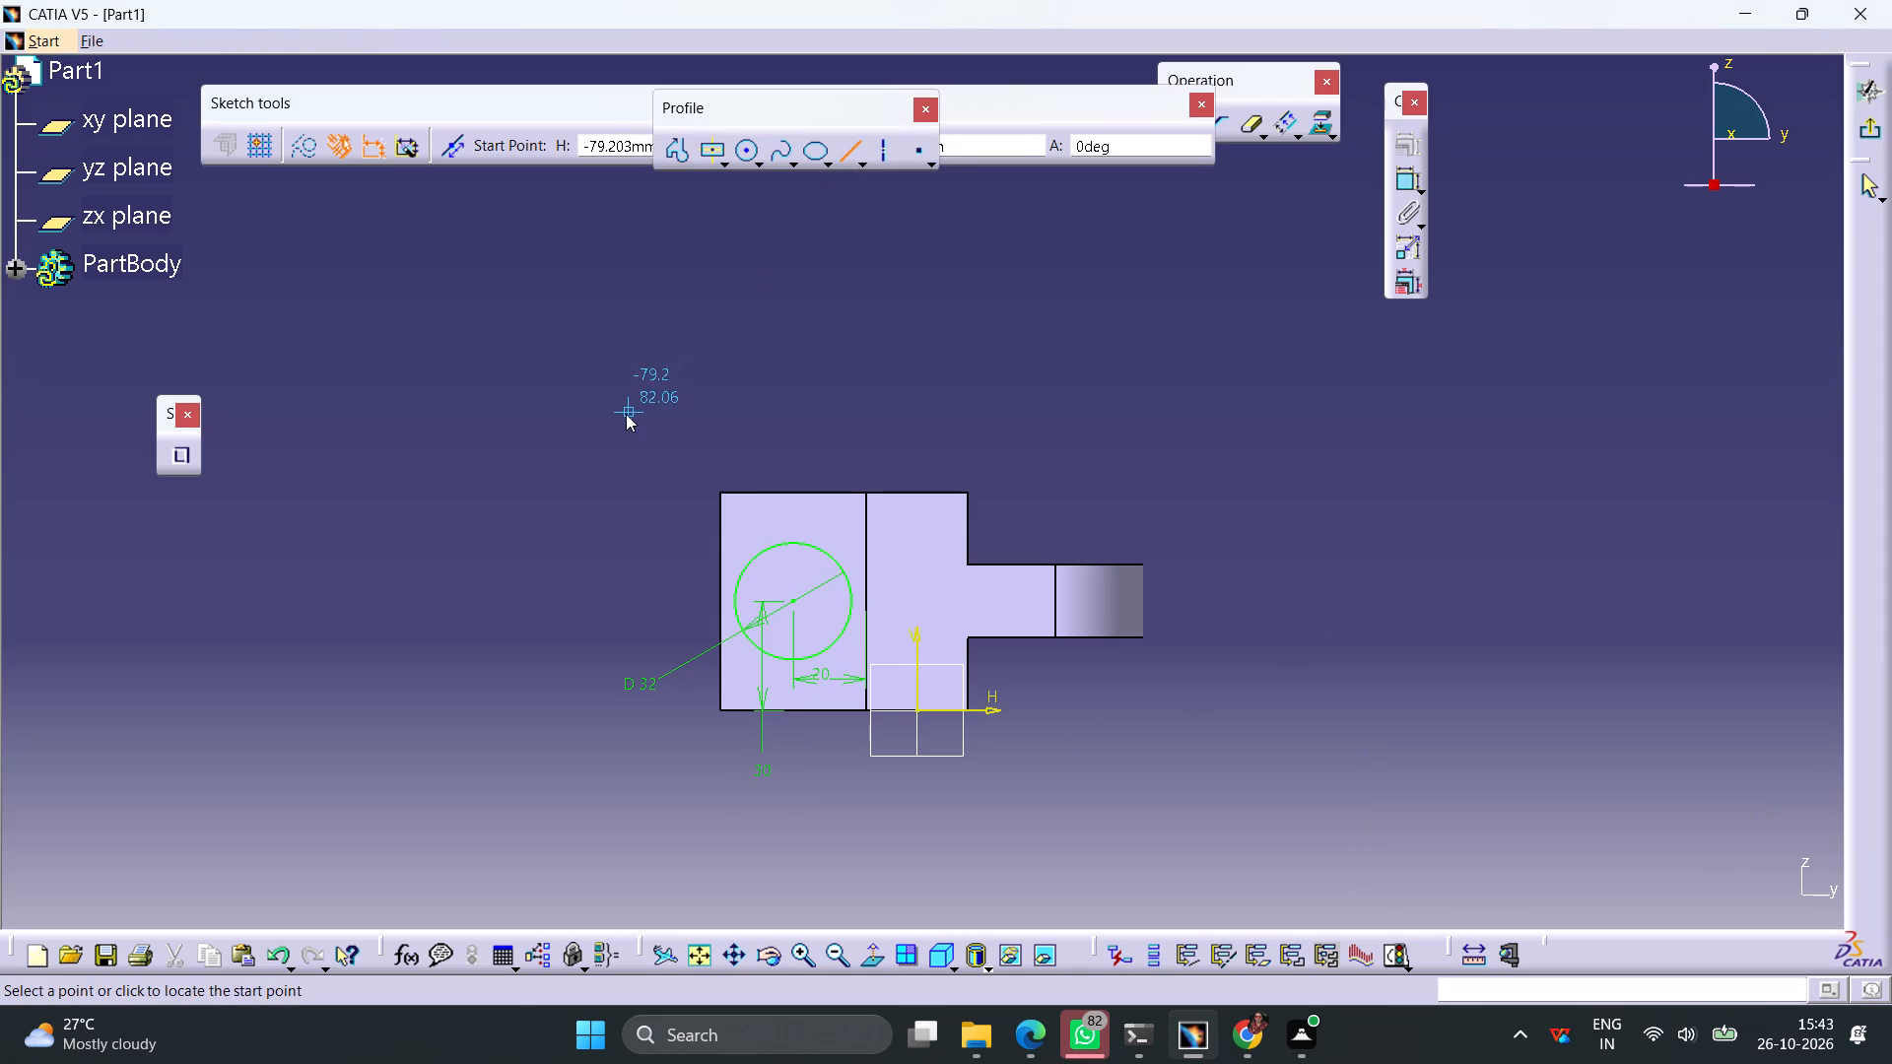
left_click(811, 415)
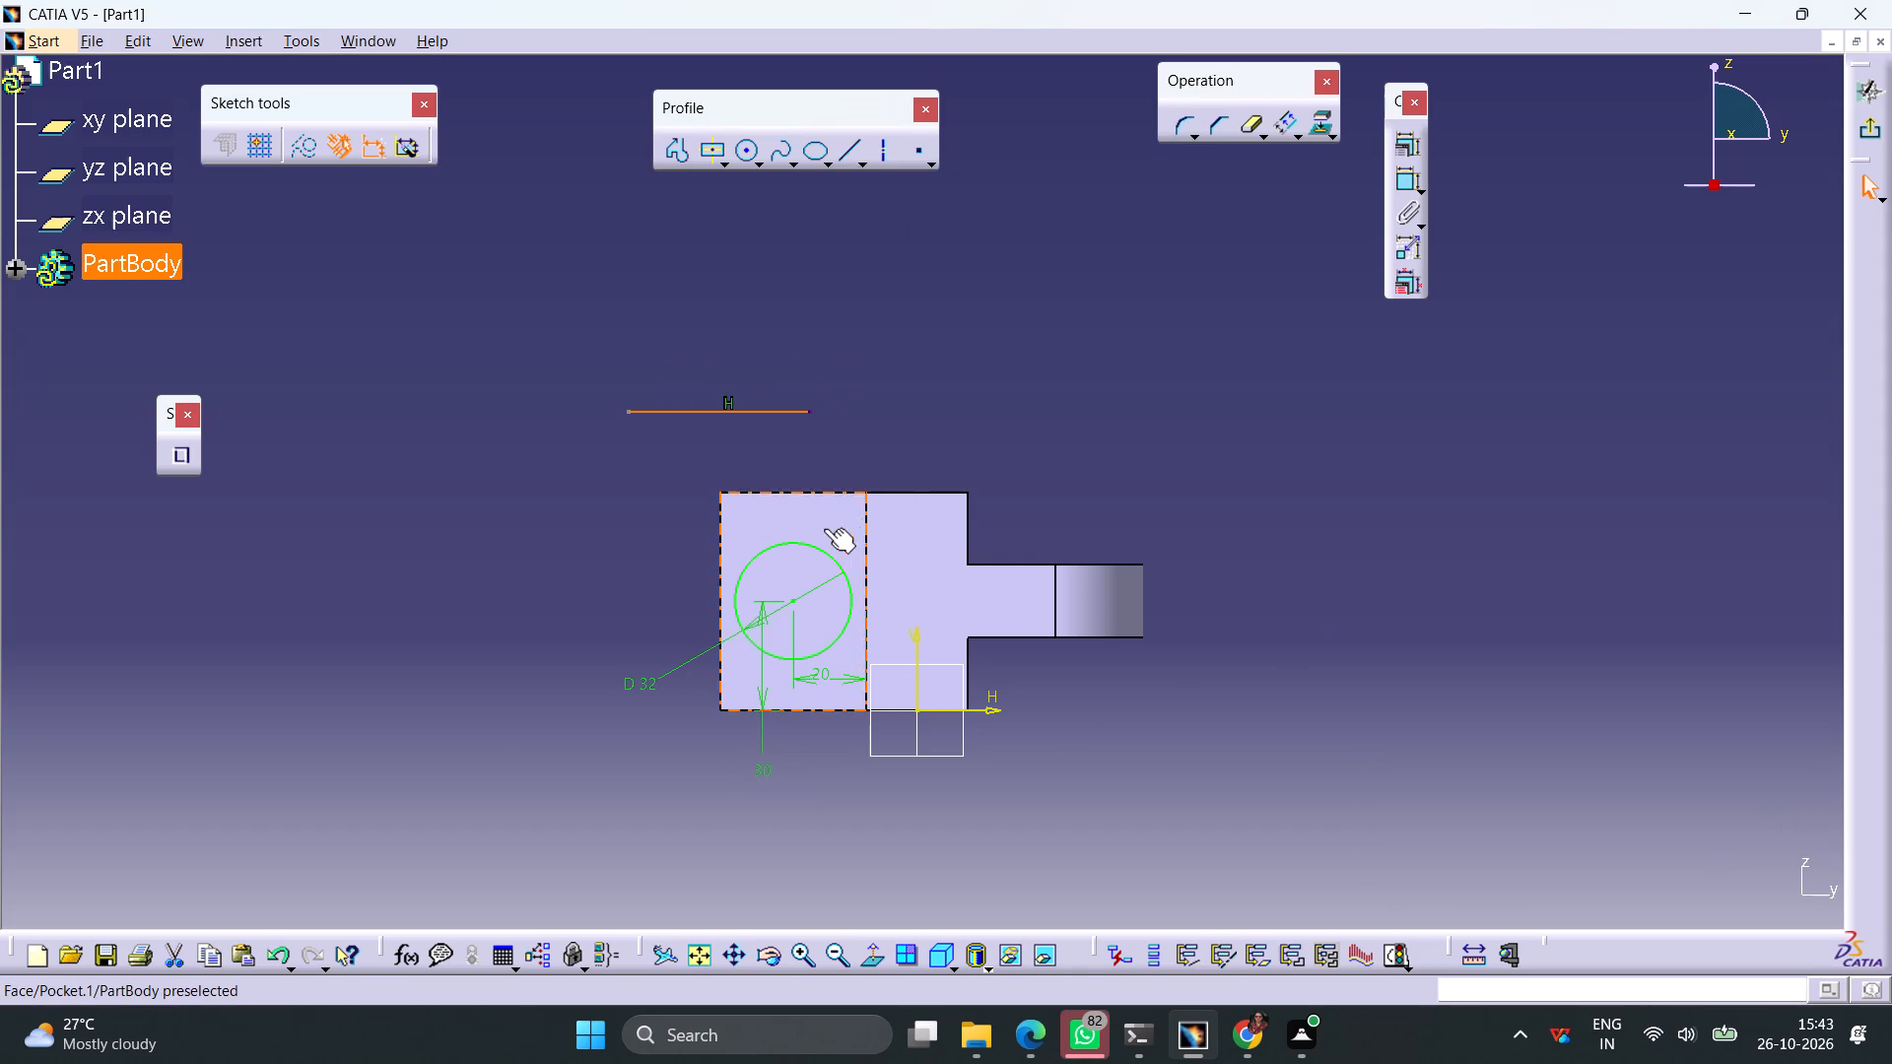
Constrain the horizontal line above the body tangent to the top of the circle.
left_click(782, 542, "ctrl")
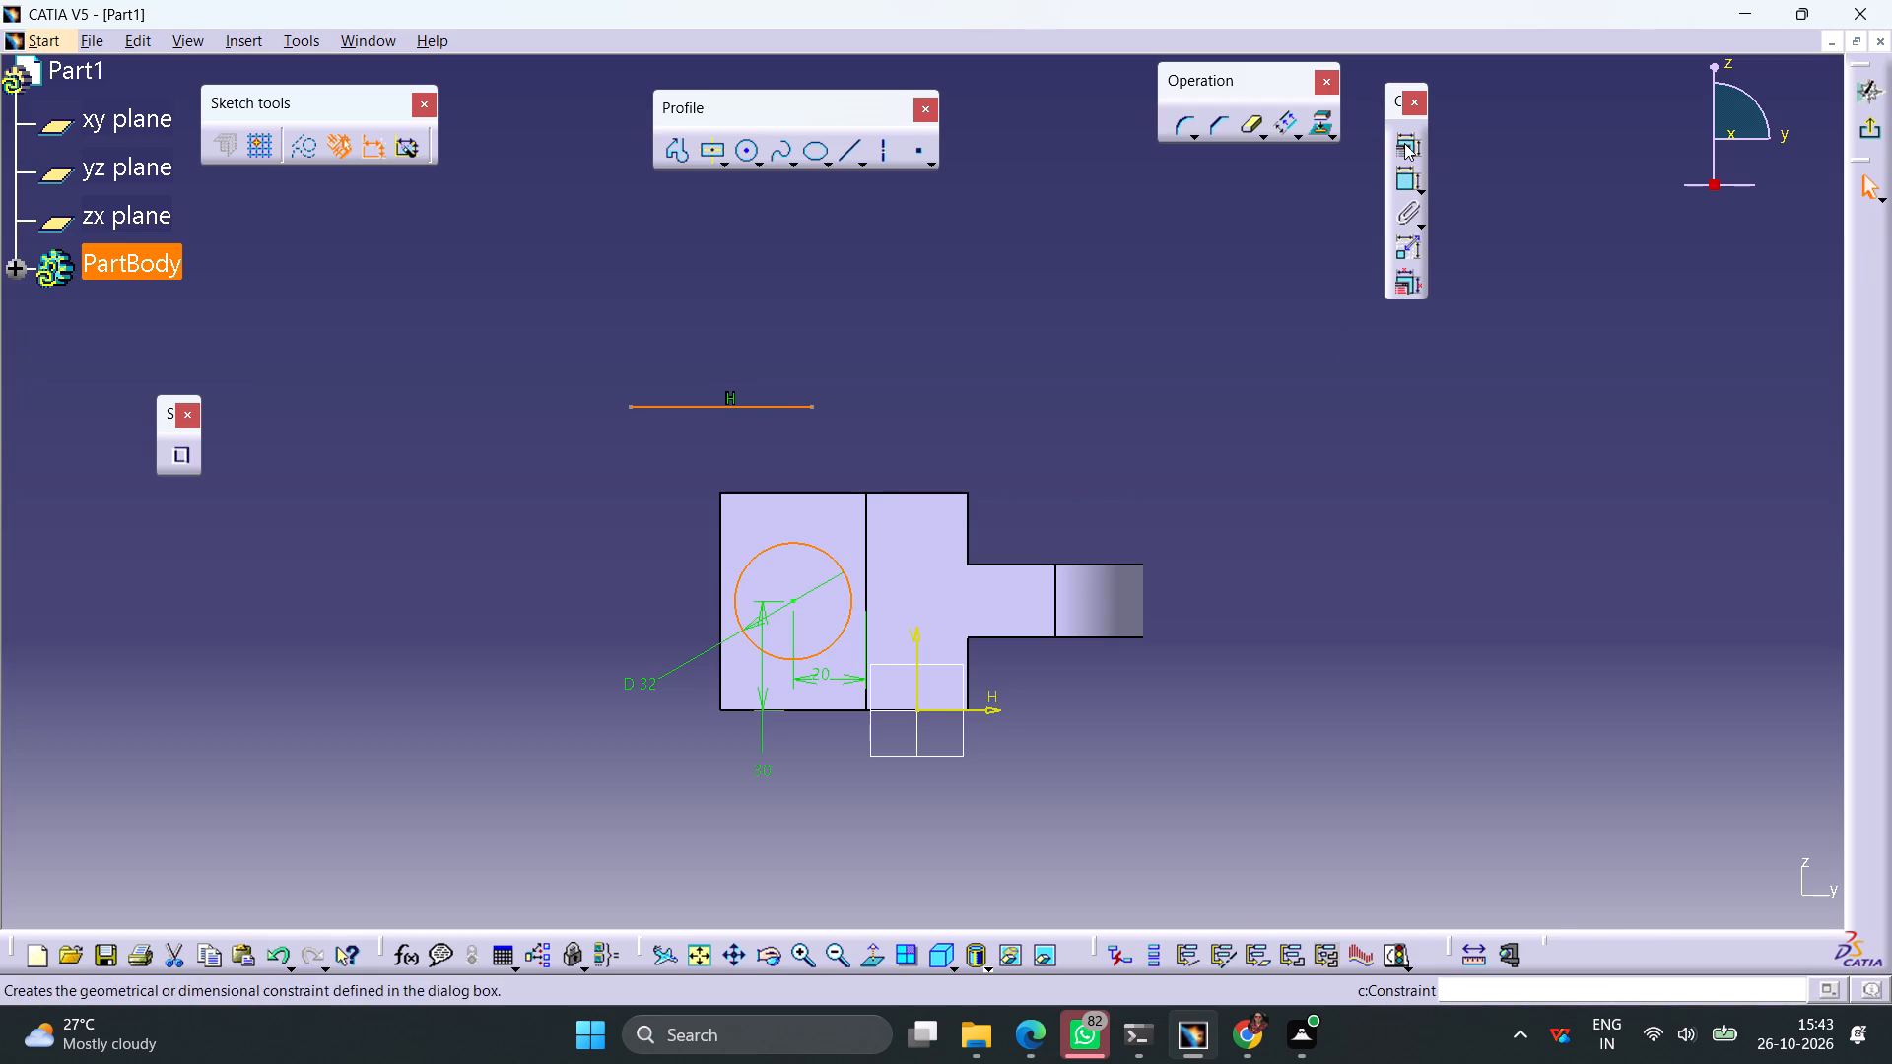
left_click(1404, 143)
left_click(1729, 613)
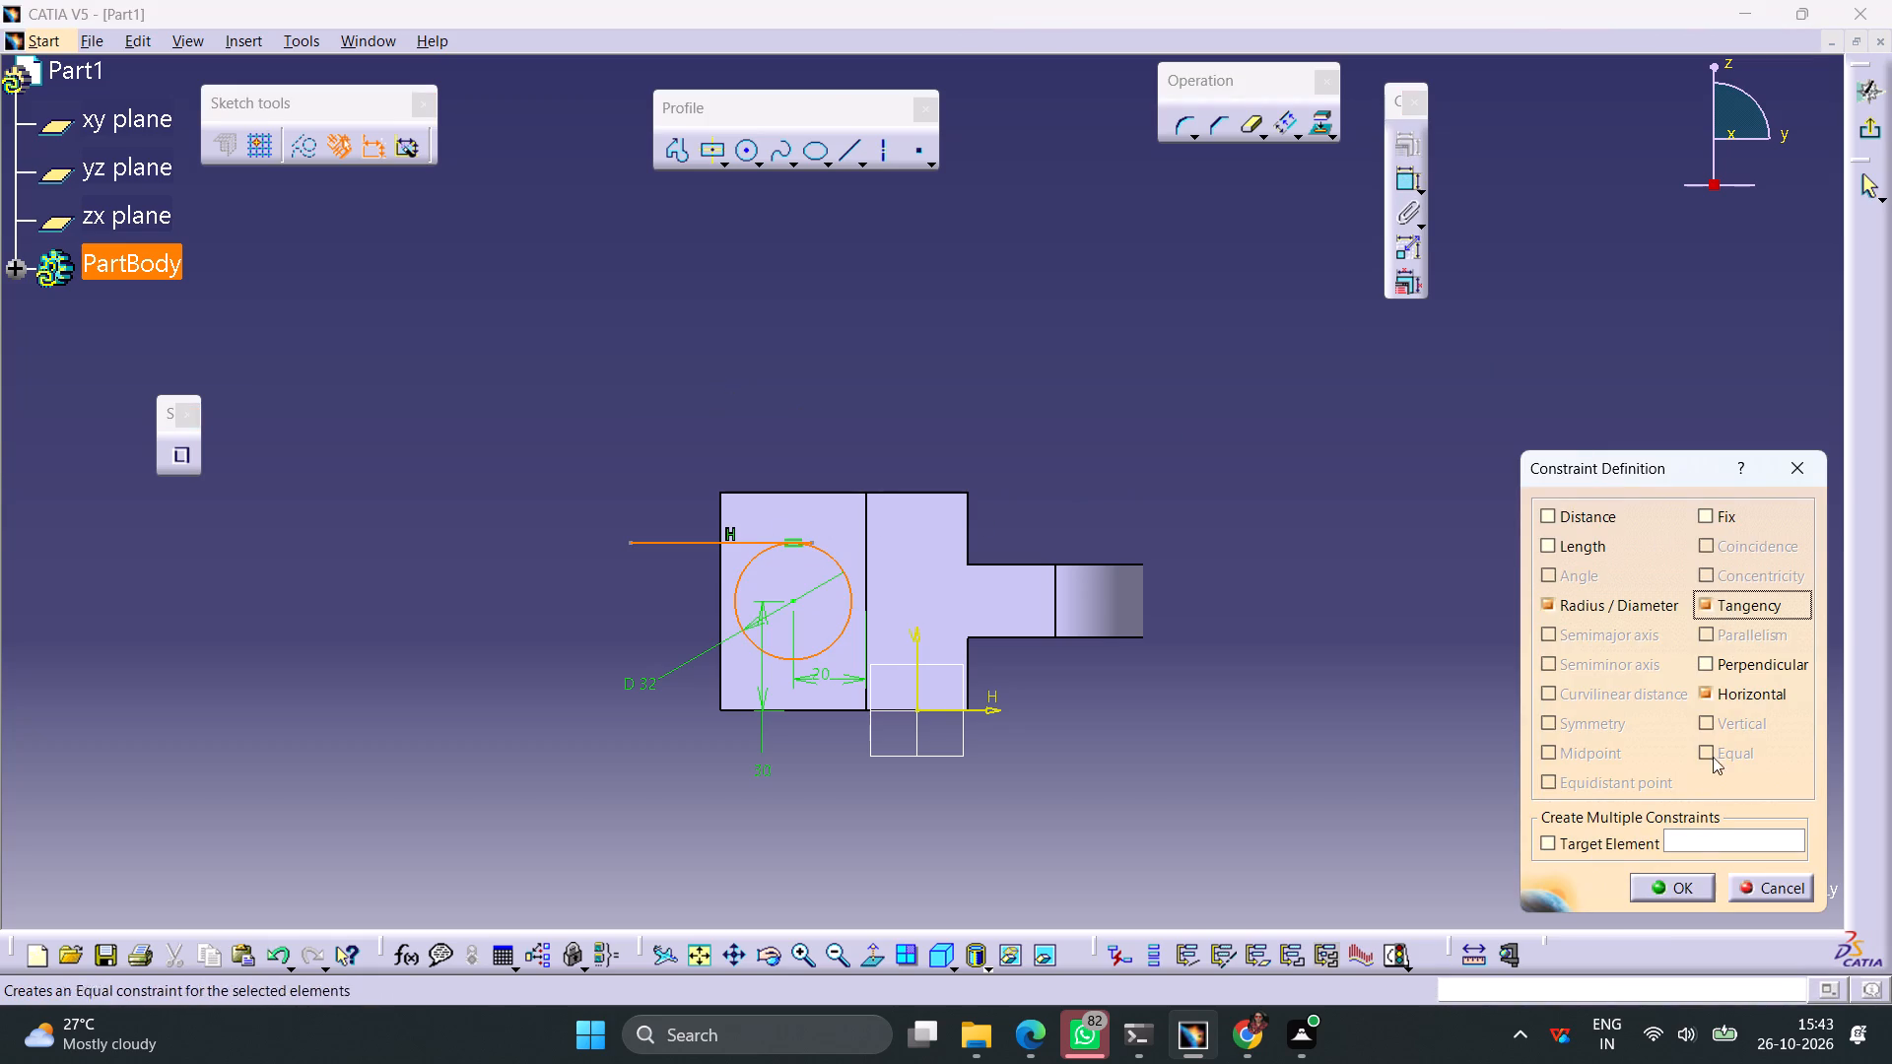
left_click(1686, 891)
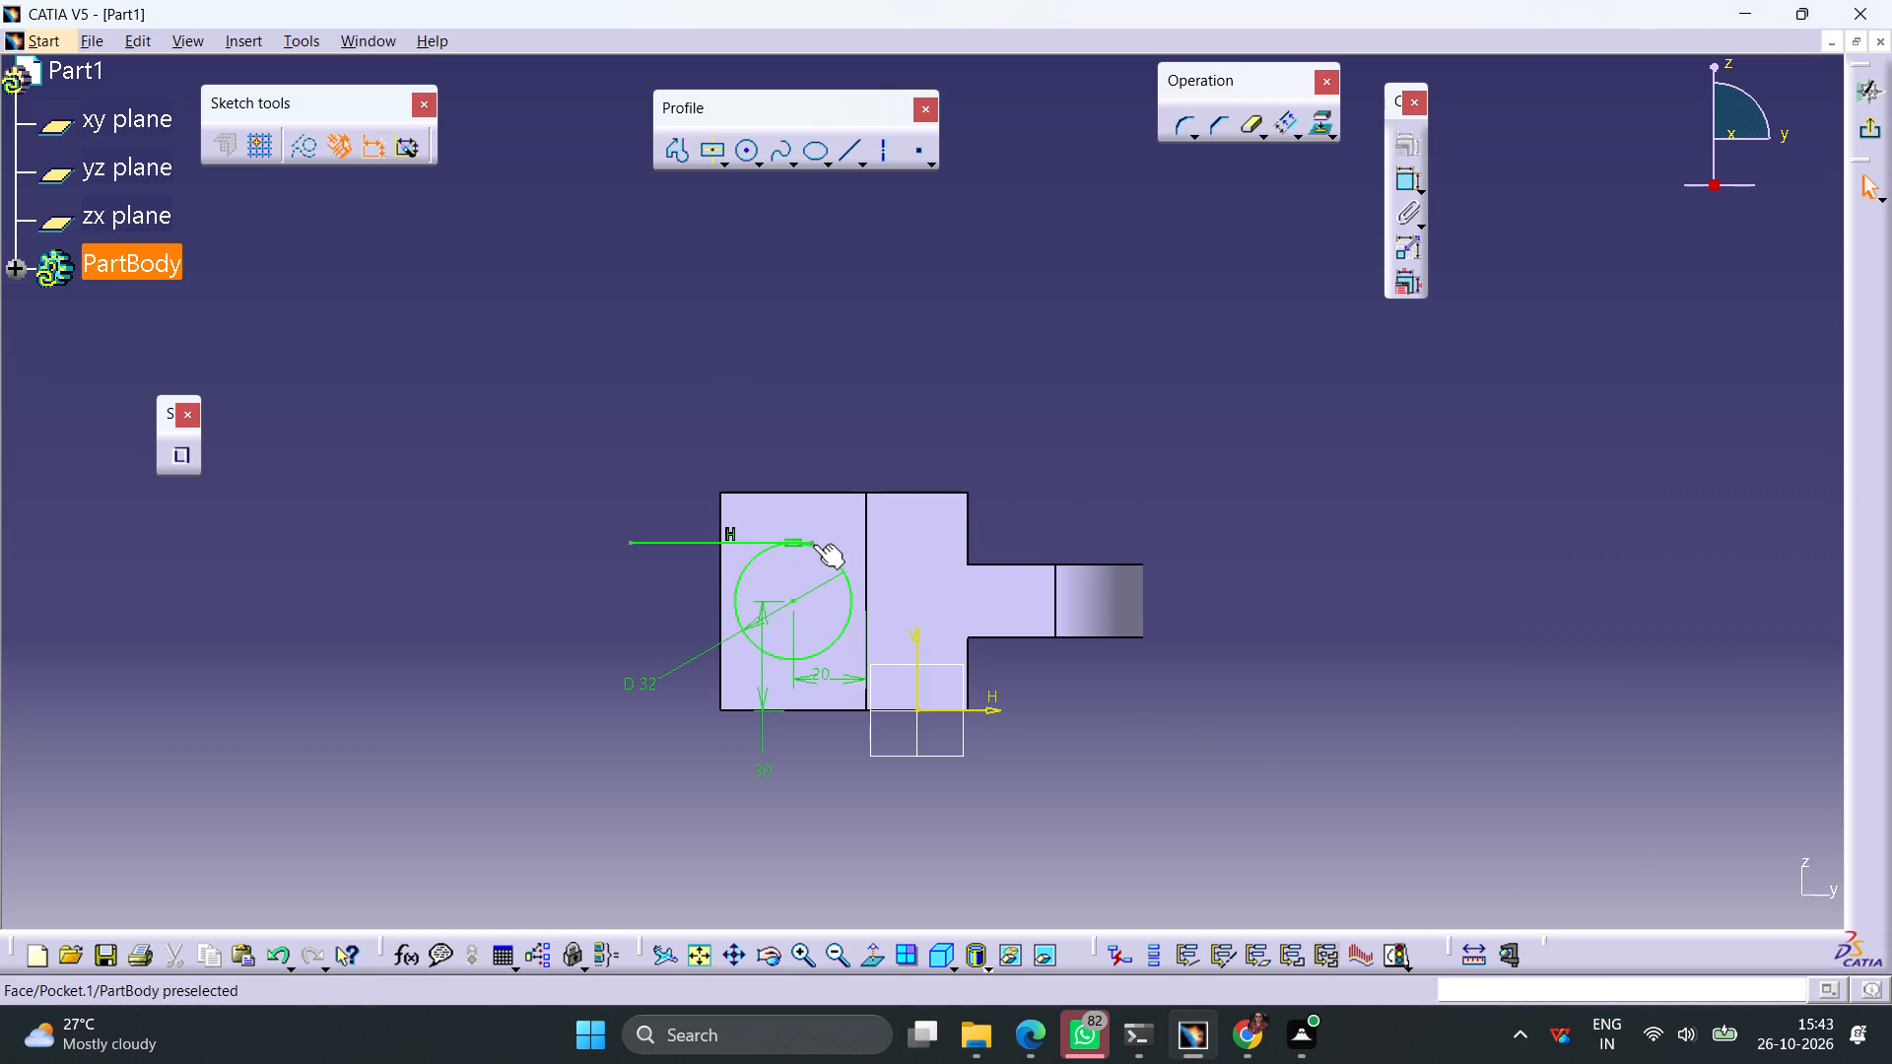
Make the upper line's inner endpoint coincident with the circle.
left_click(811, 544)
left_click(829, 557, "ctrl")
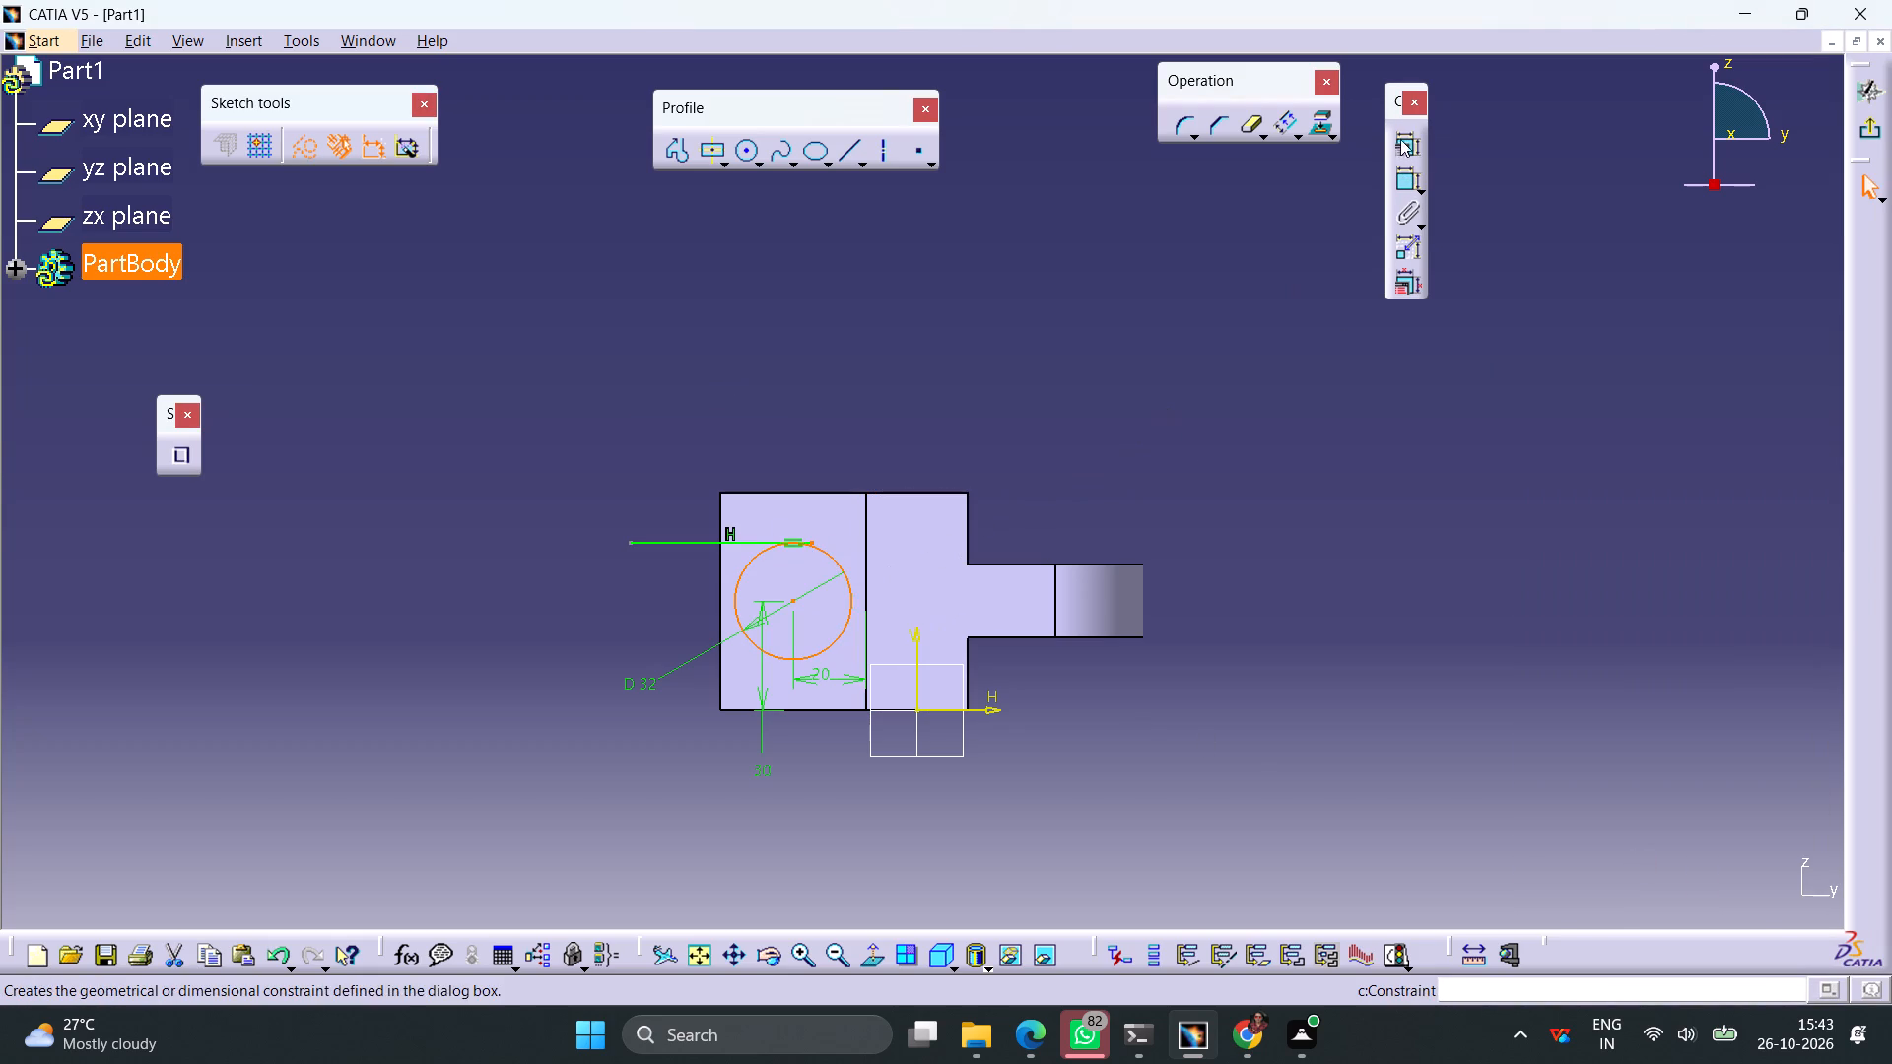
left_click(1401, 139)
left_click(1719, 549)
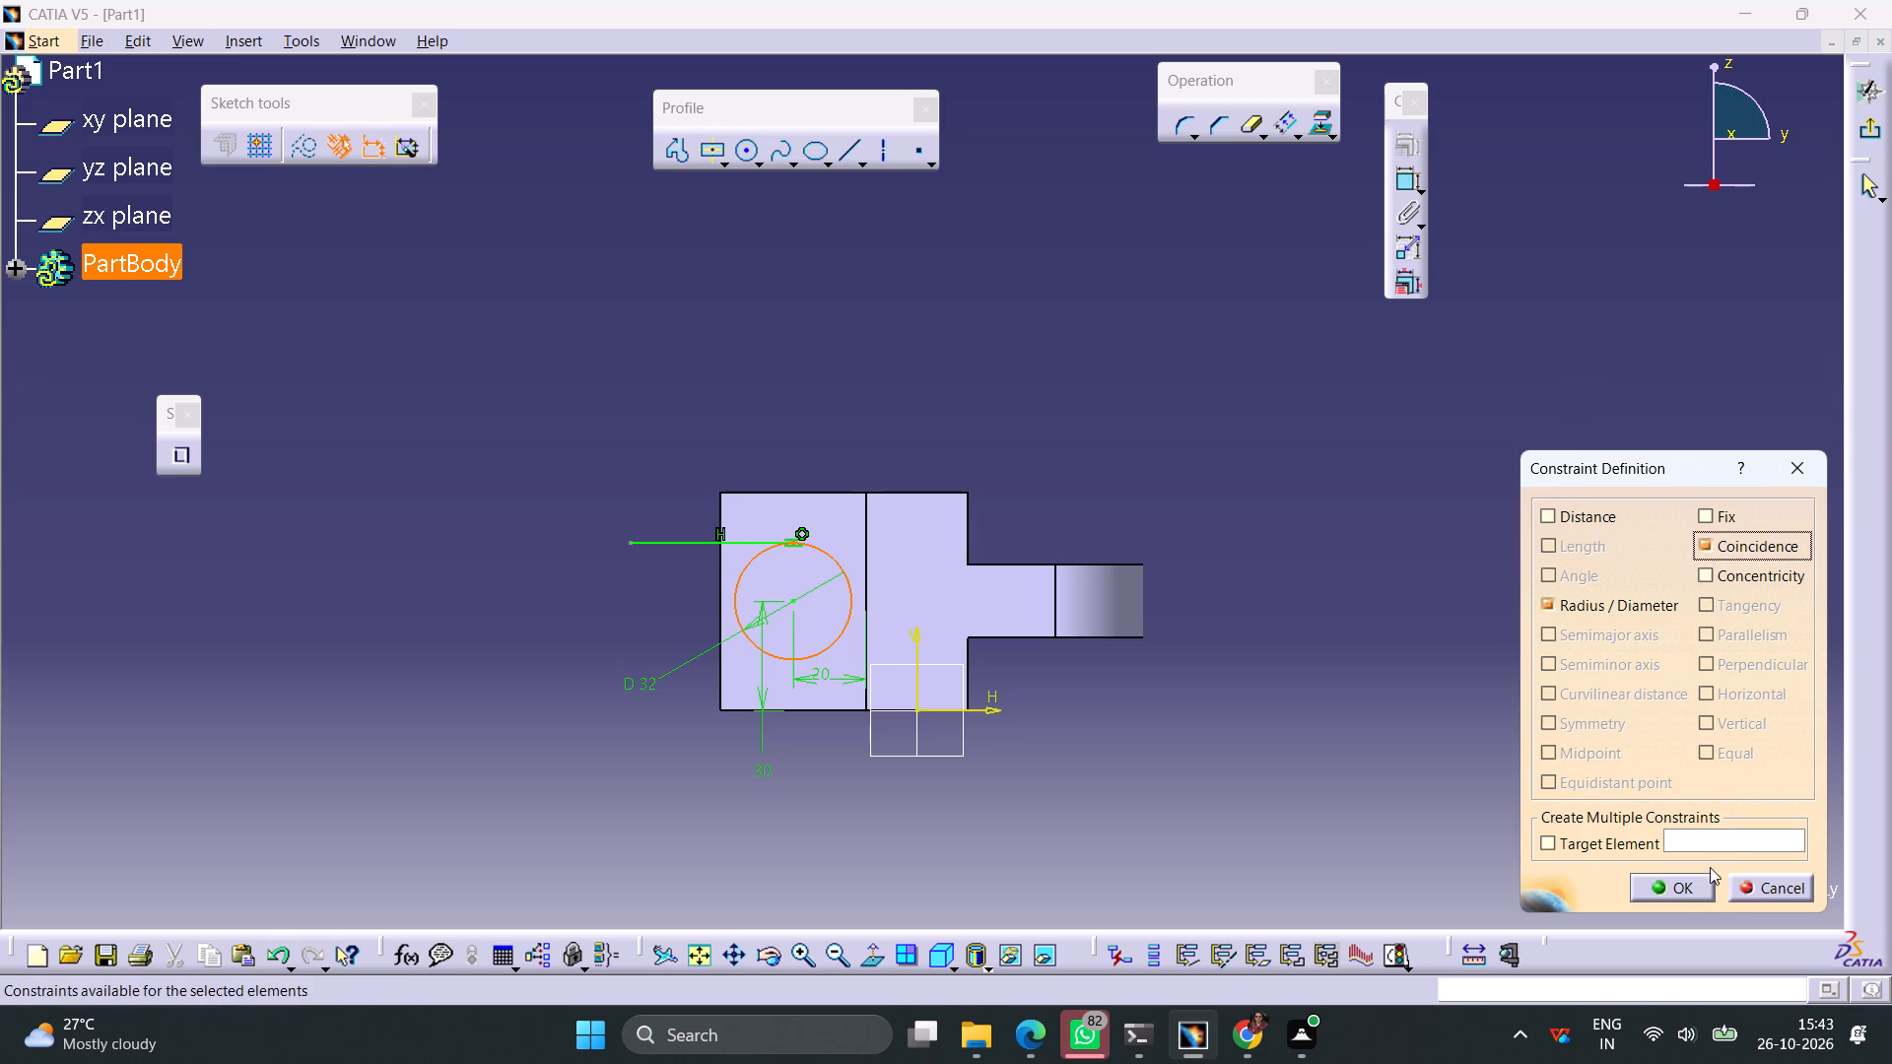
left_click(1678, 889)
Make the upper line's outer endpoint coincident with the pocketed face's outer vertical edge.
left_click(629, 544)
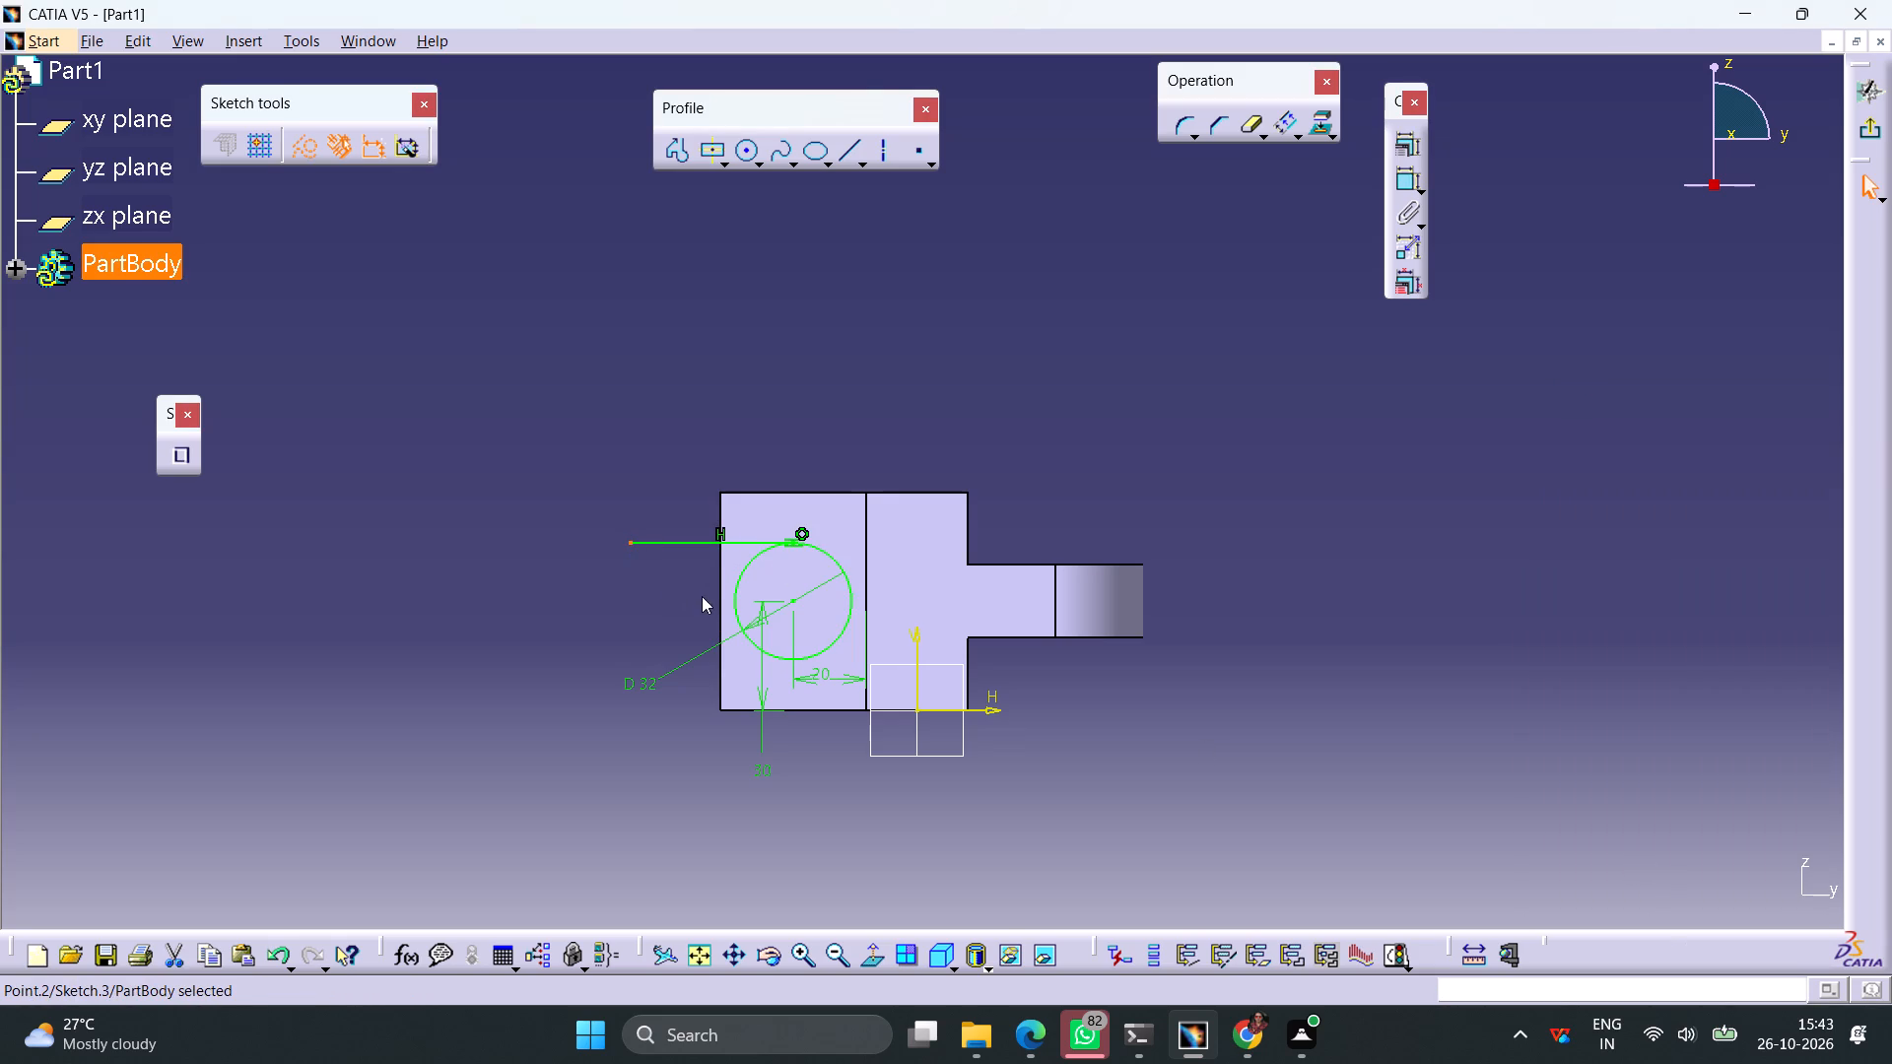
left_click(720, 577, "ctrl")
left_click(1402, 143)
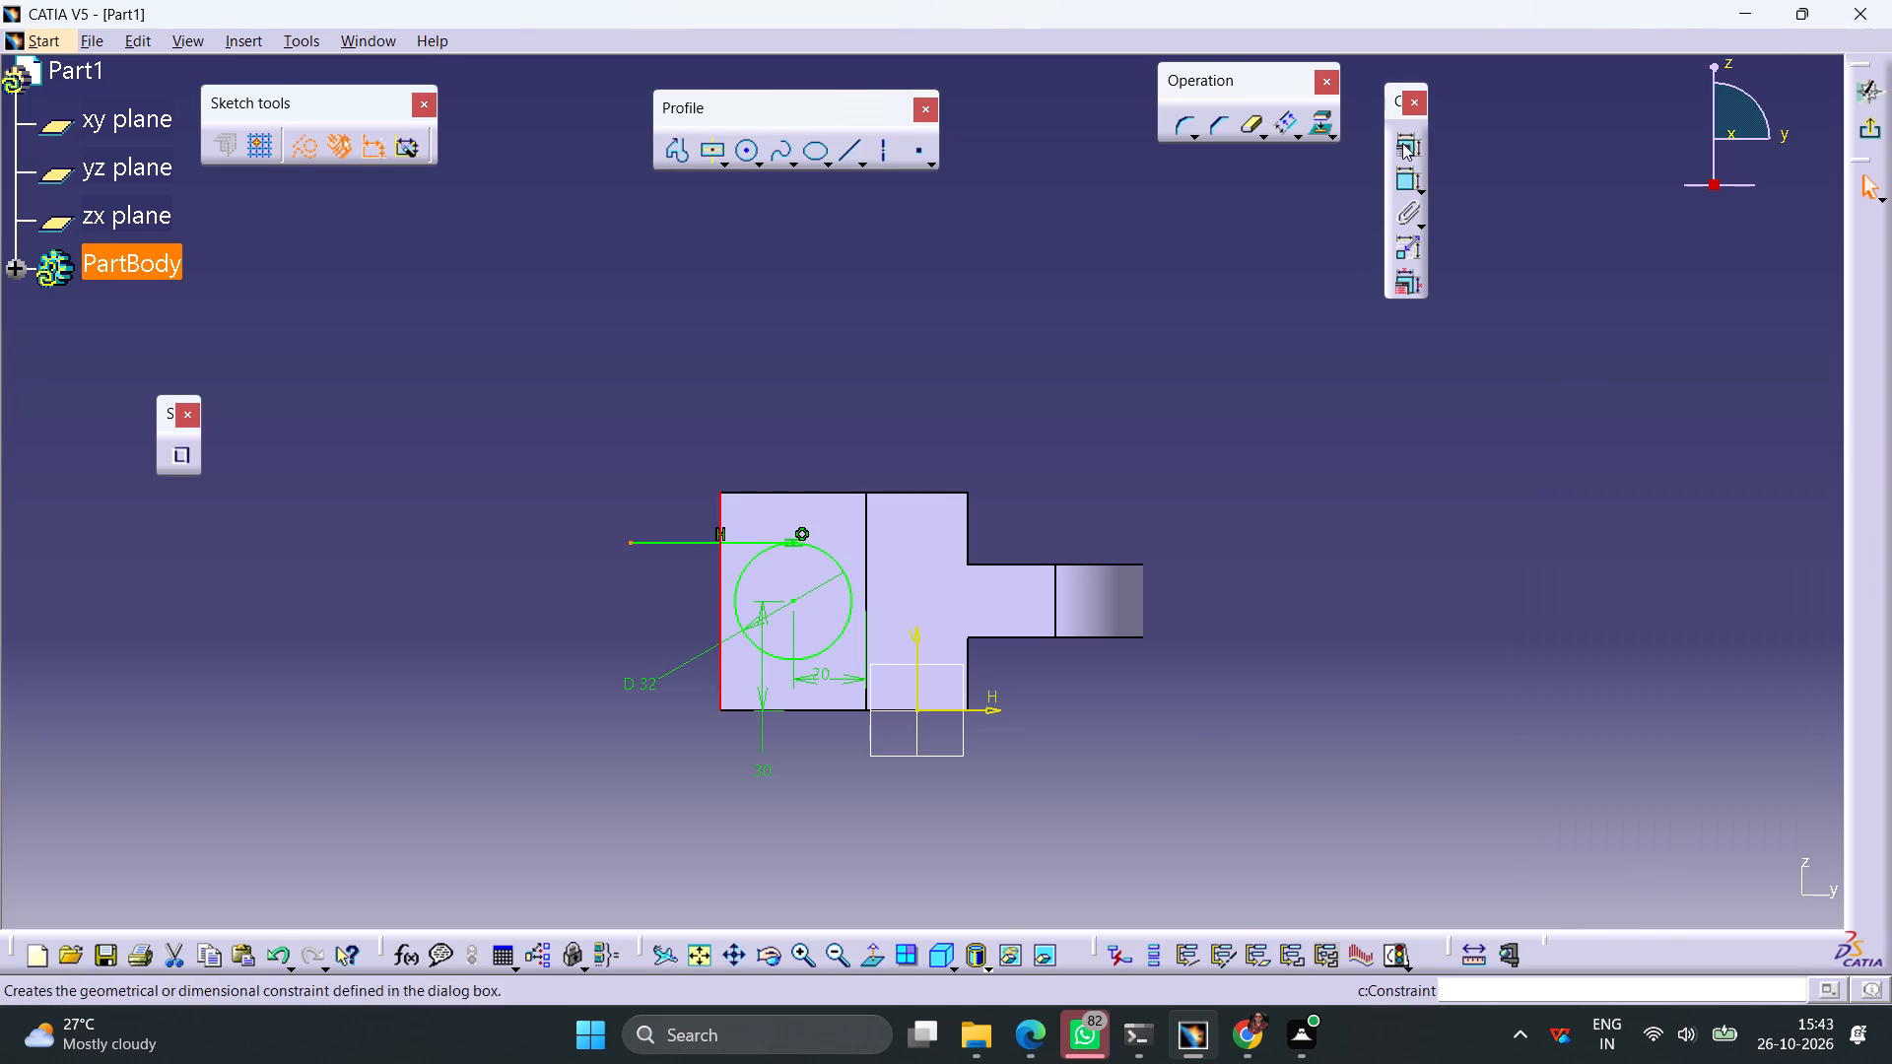
left_click(1726, 545)
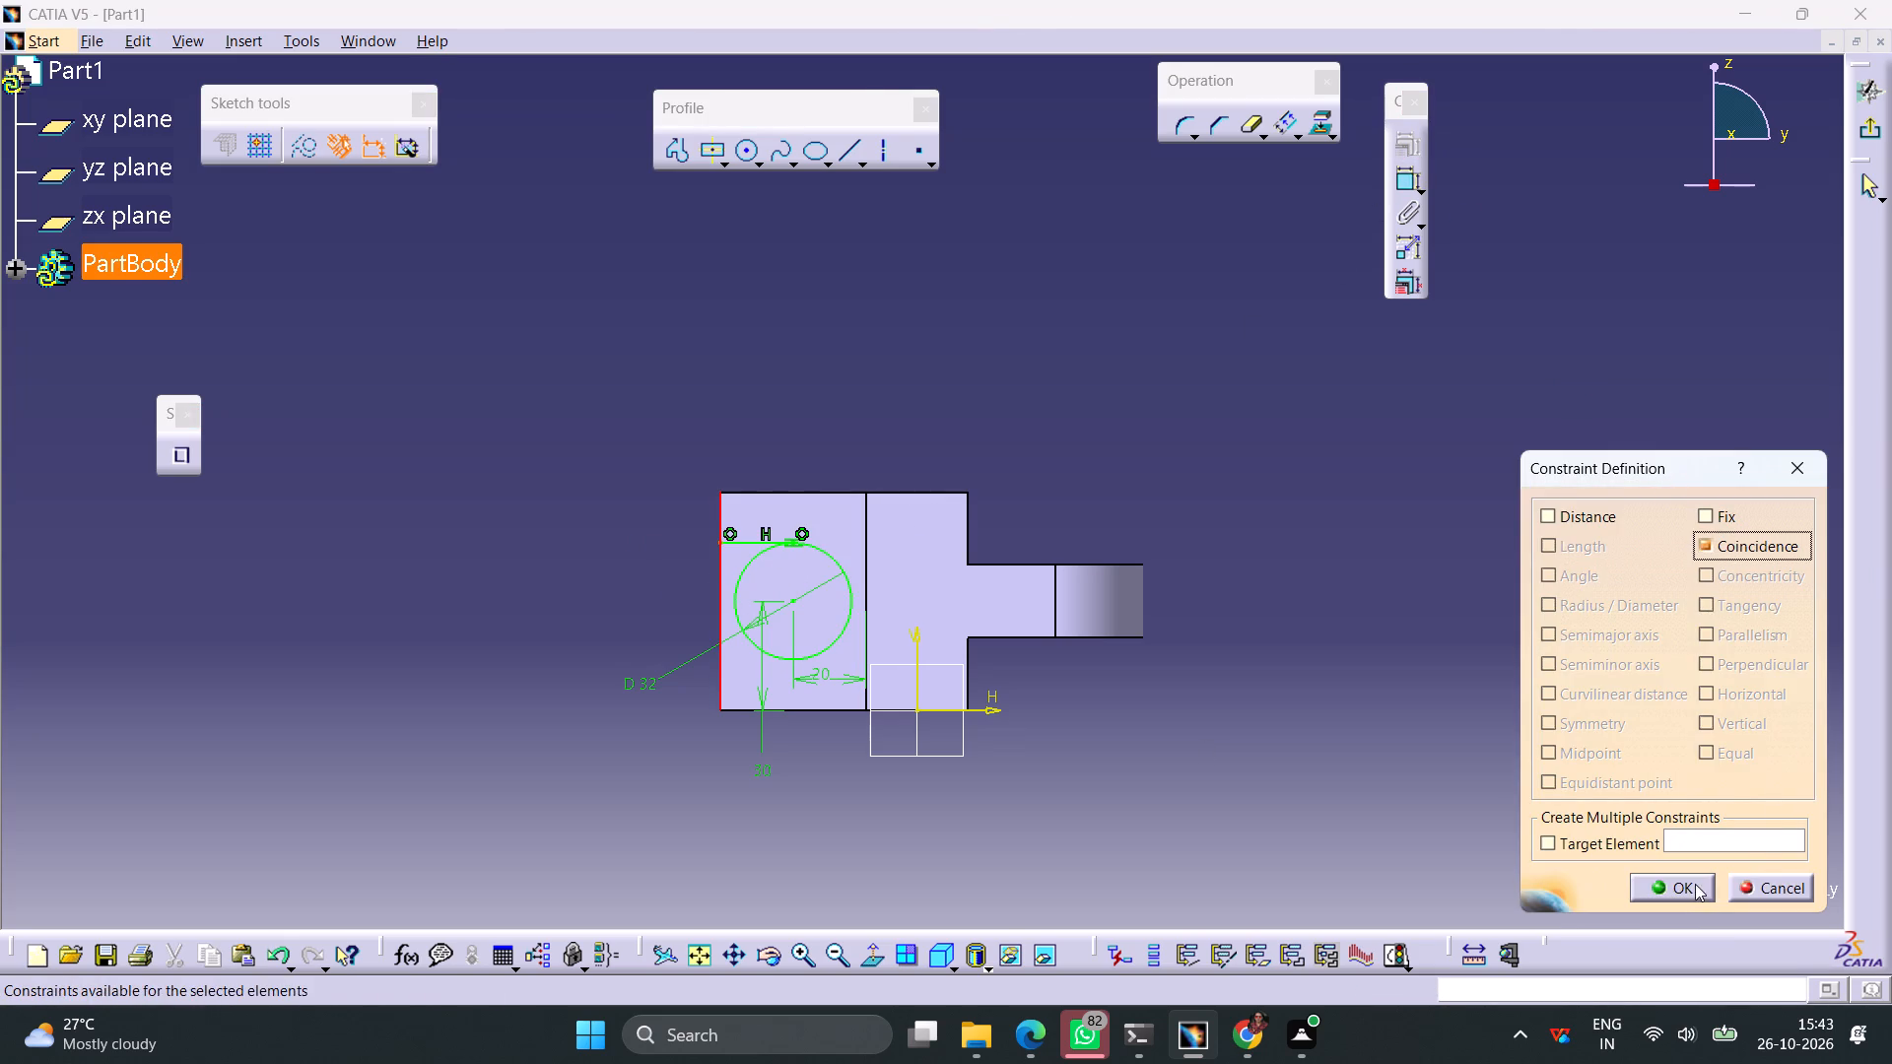
left_click(1695, 882)
Draw a horizontal line below the body, running from beyond its outer edge to past the circle.
left_click(851, 145)
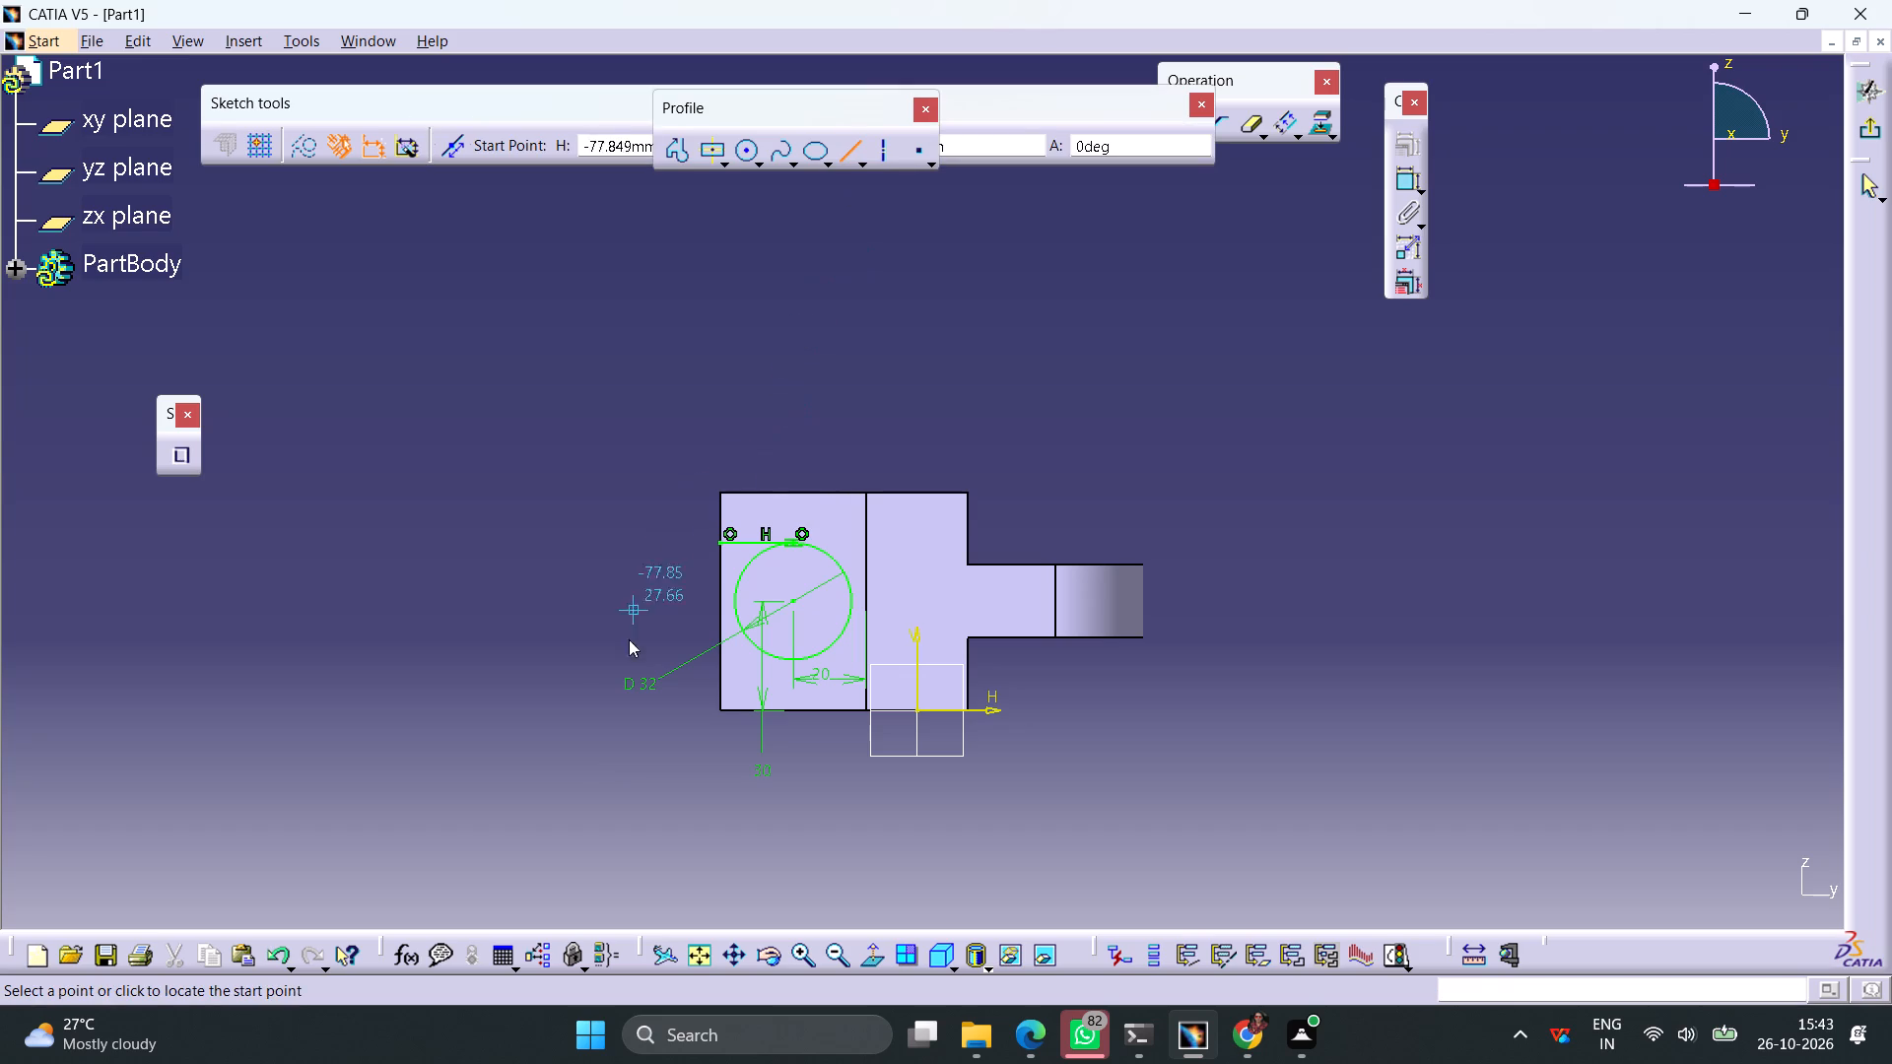
left_click(570, 765)
left_click(848, 765)
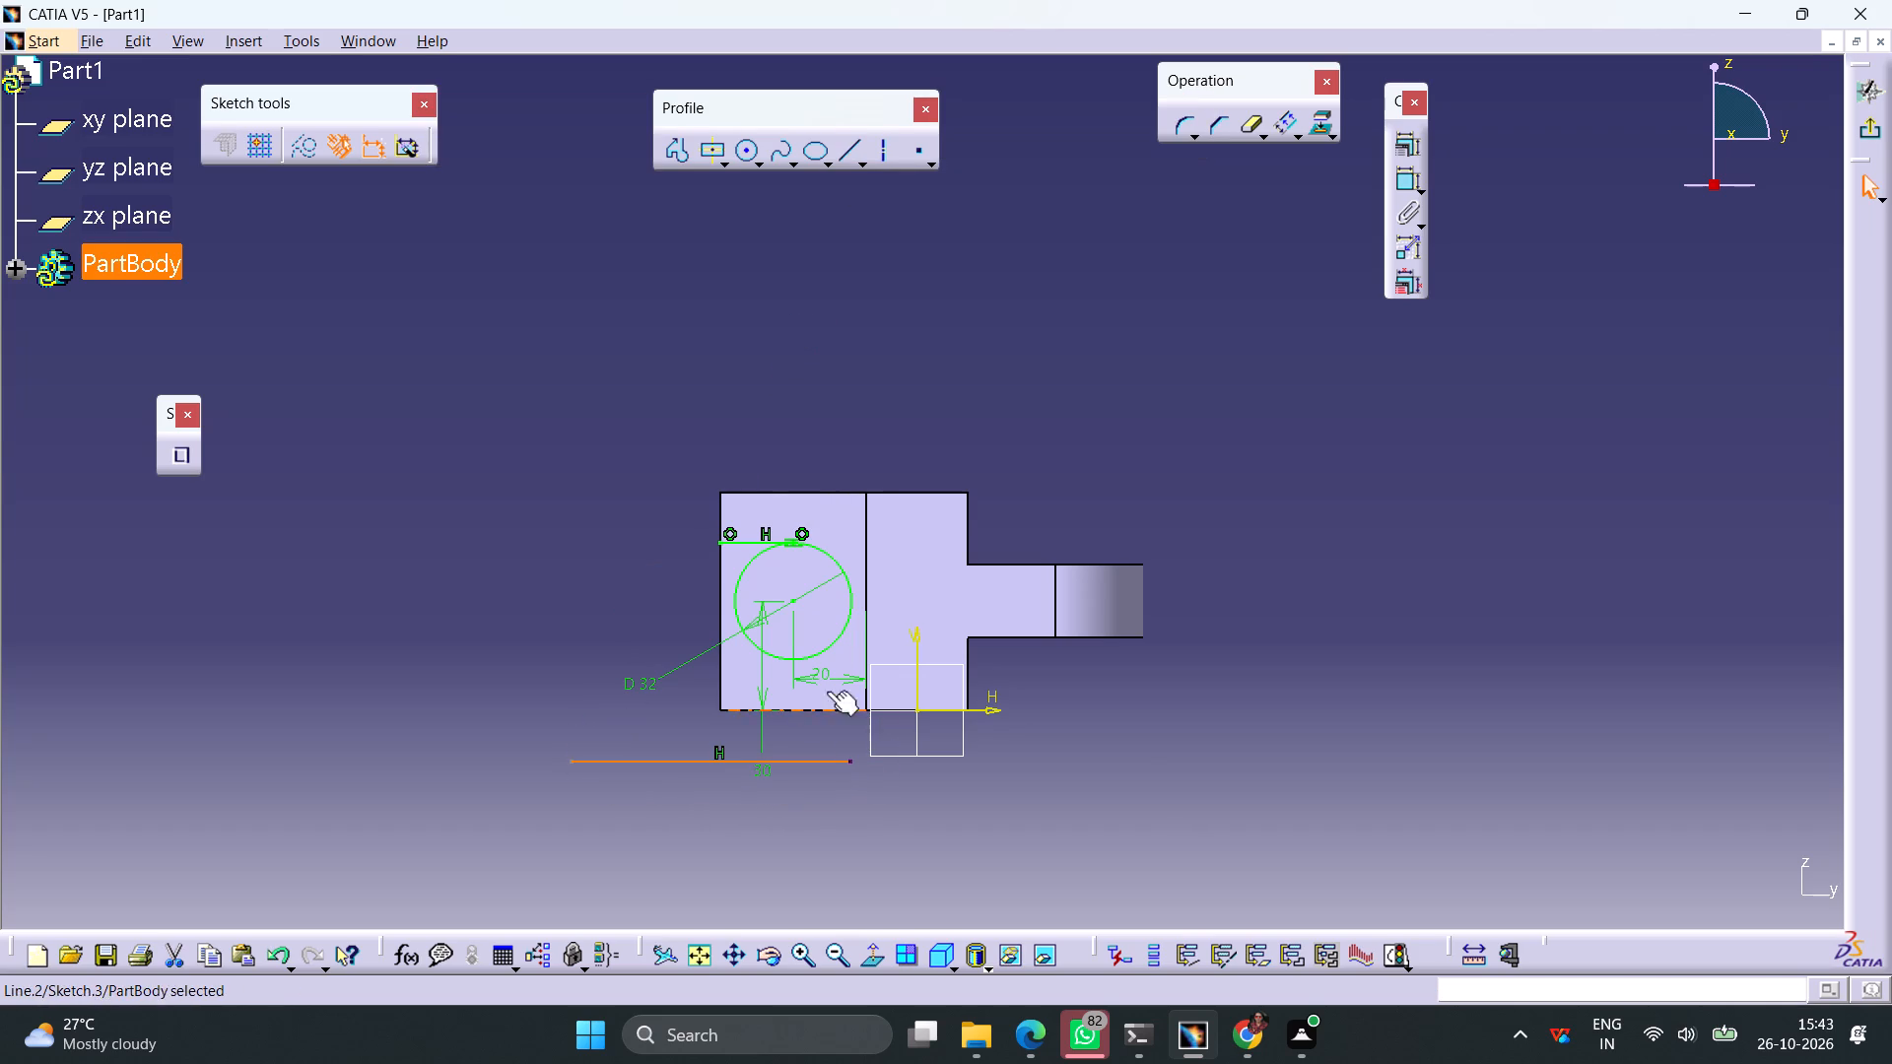
Constrain the lower horizontal line tangent to the bottom of the circle.
left_click(819, 650, "ctrl")
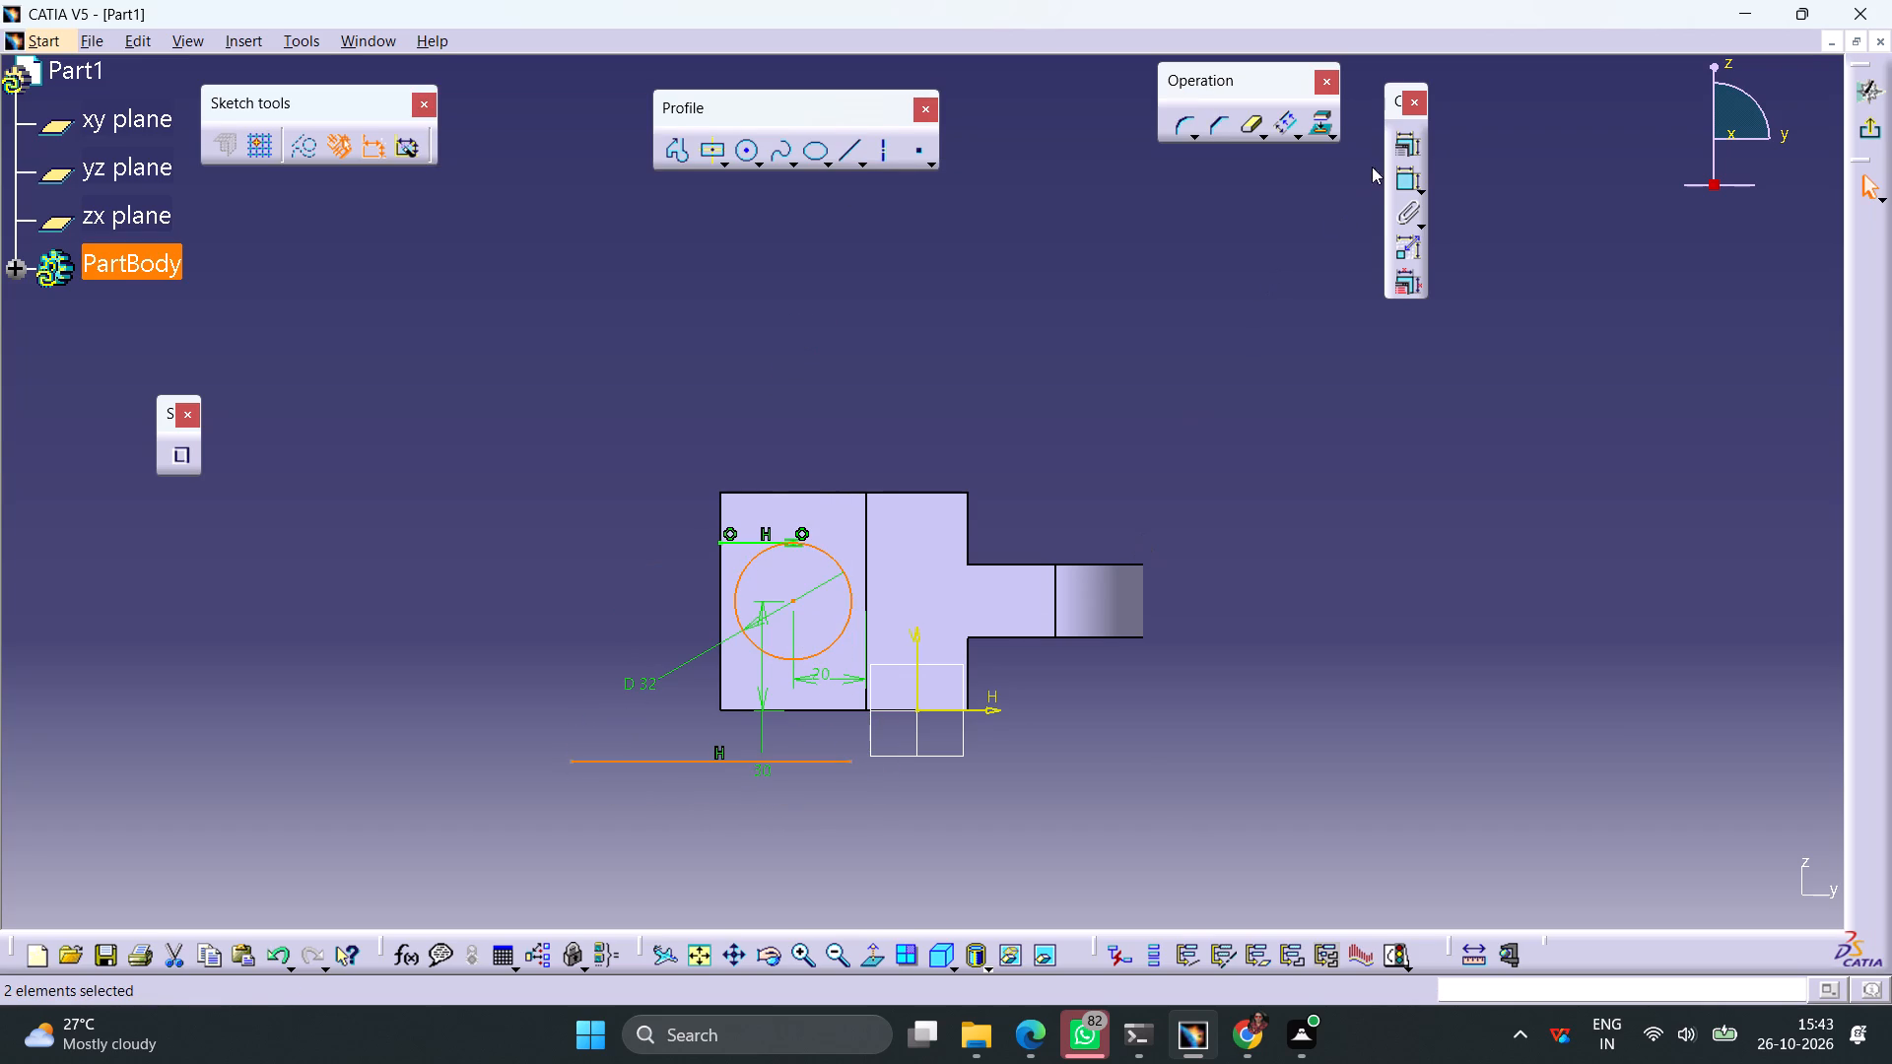
left_click(1395, 149)
left_click(1749, 609)
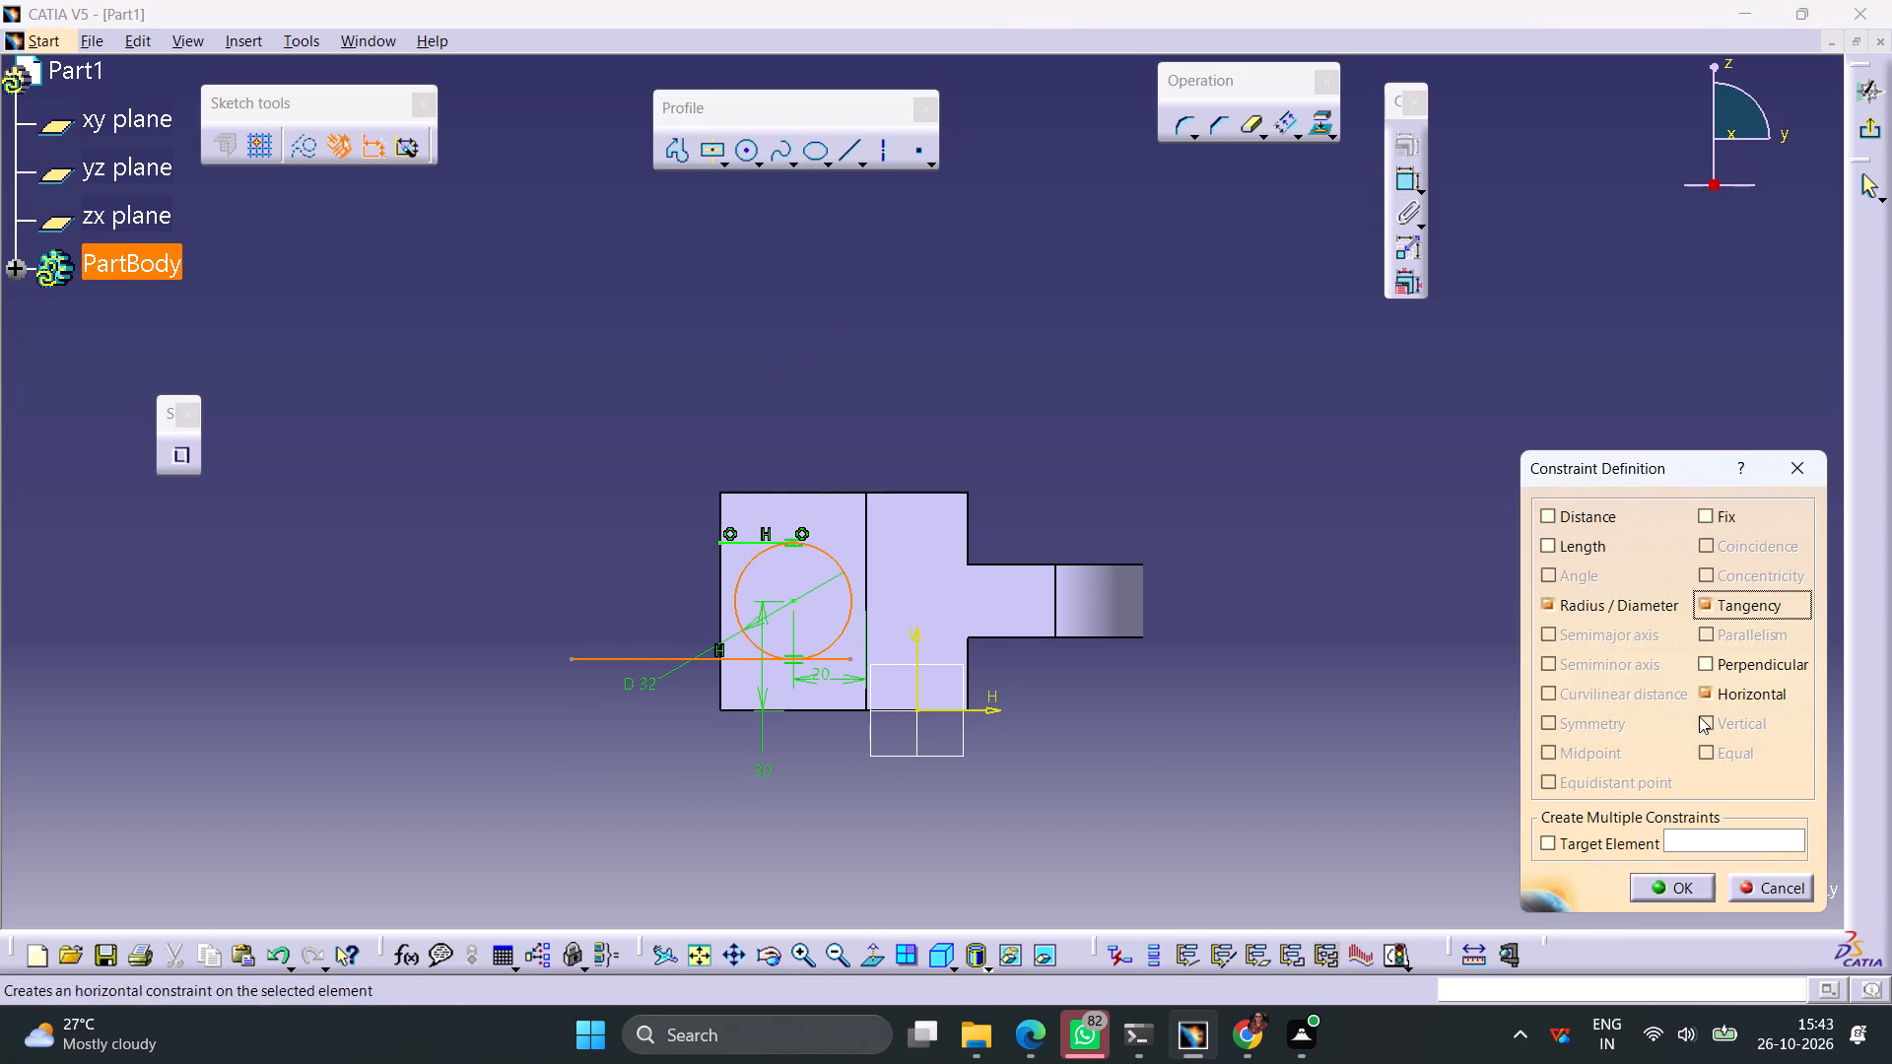
left_click(1663, 897)
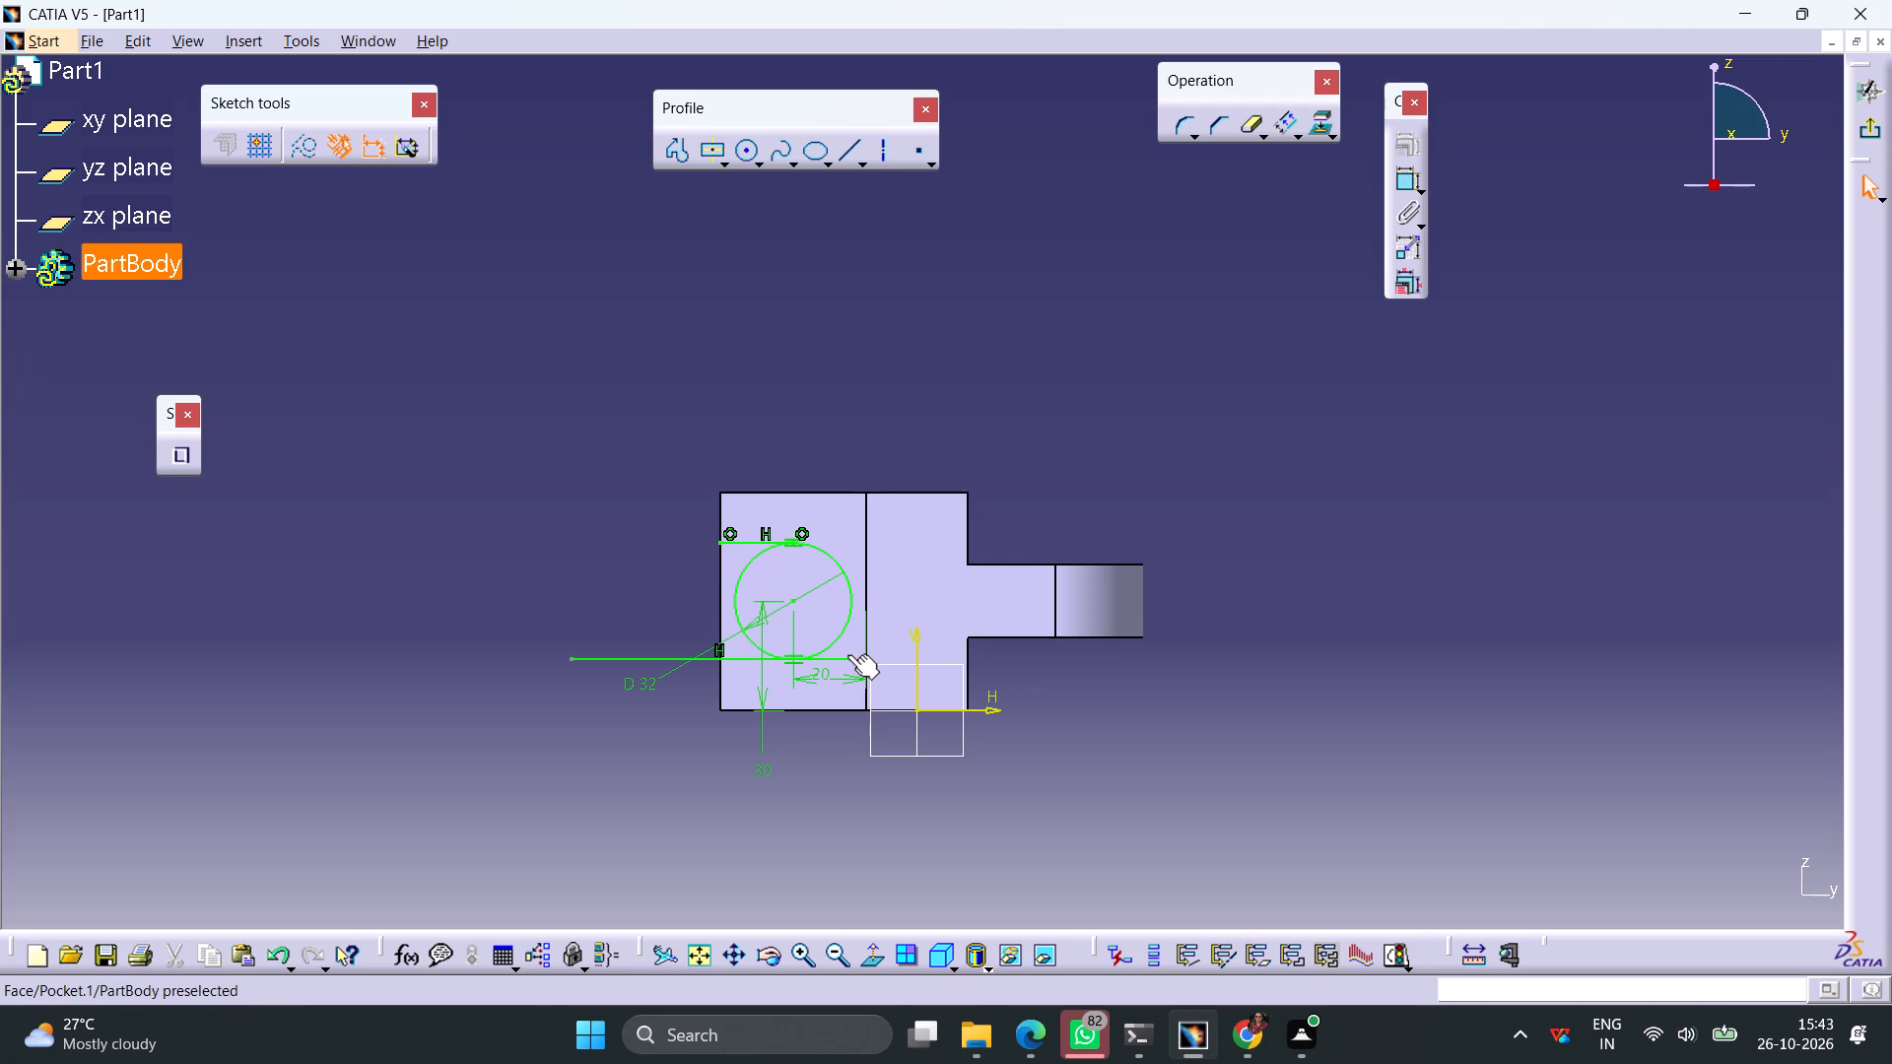
Make the lower line's inner endpoint coincident with the circle.
left_click(847, 654)
left_click(1176, 729)
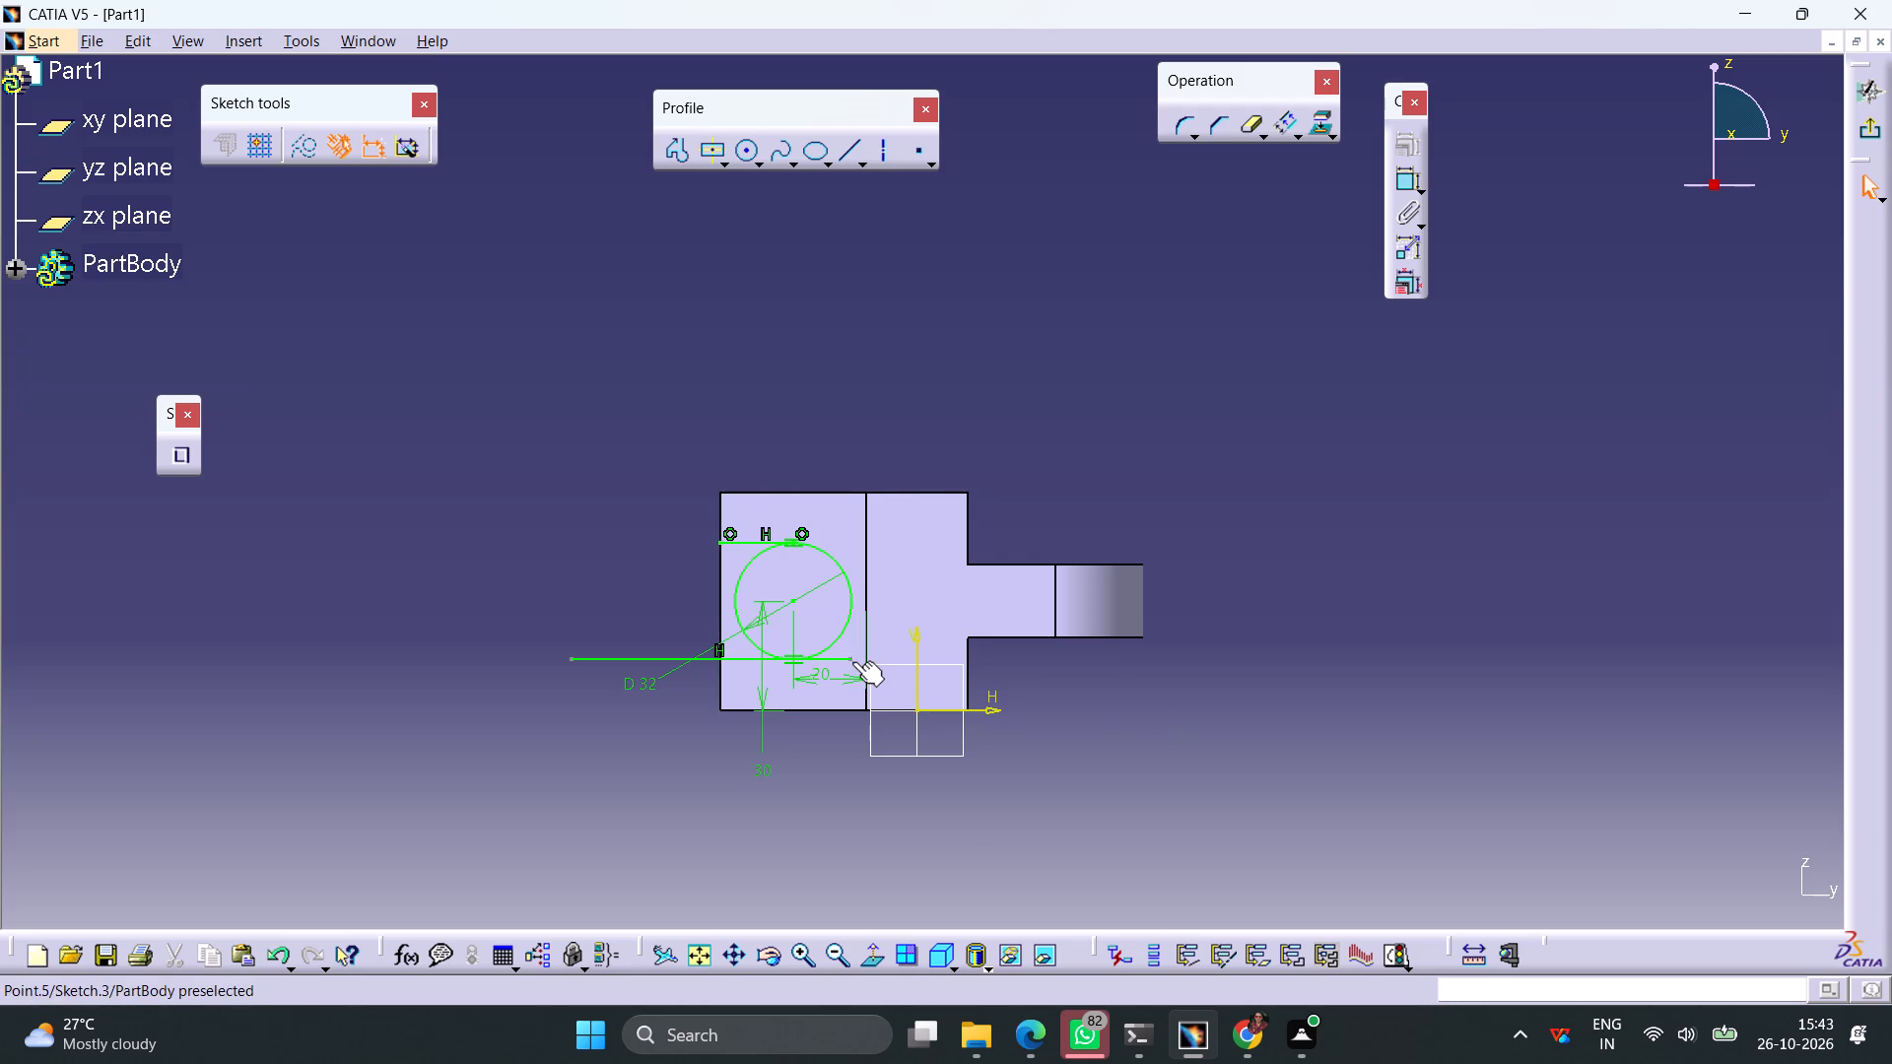
left_click(852, 661)
left_click(835, 640, "ctrl")
left_click(1410, 153)
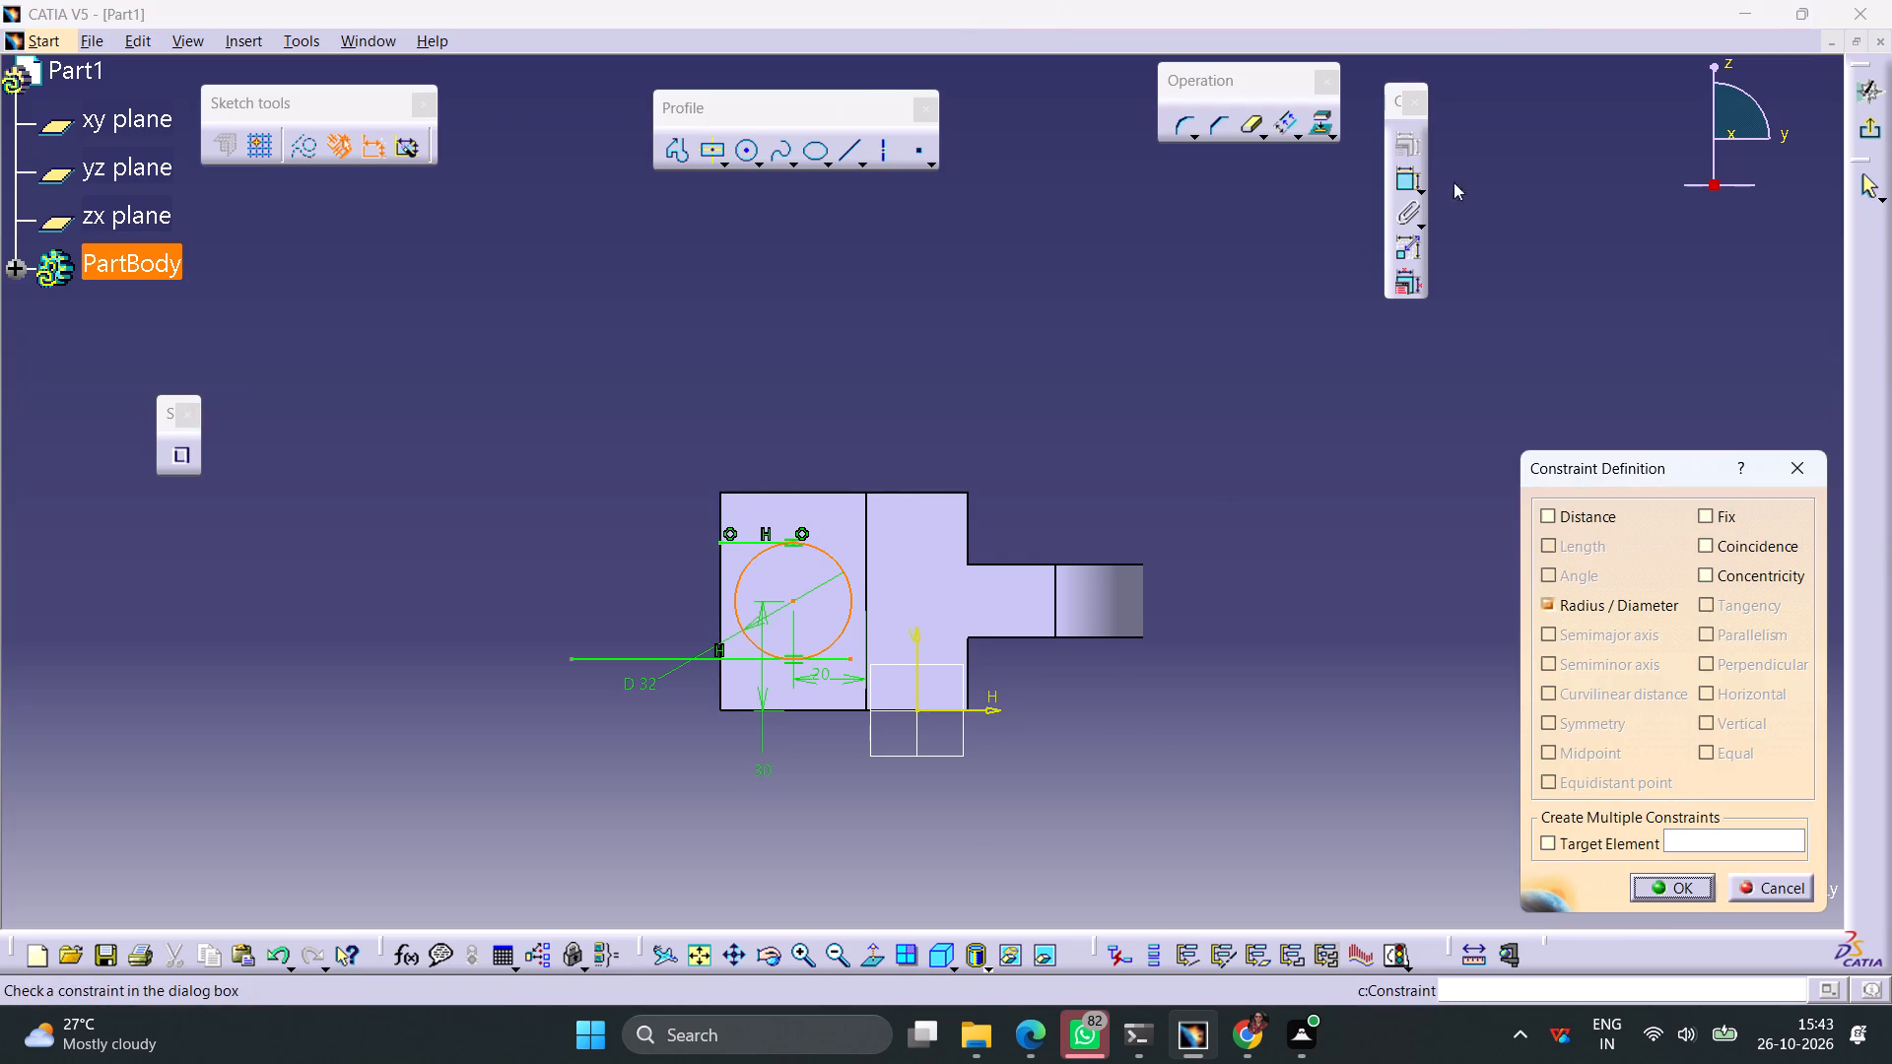
left_click(1725, 546)
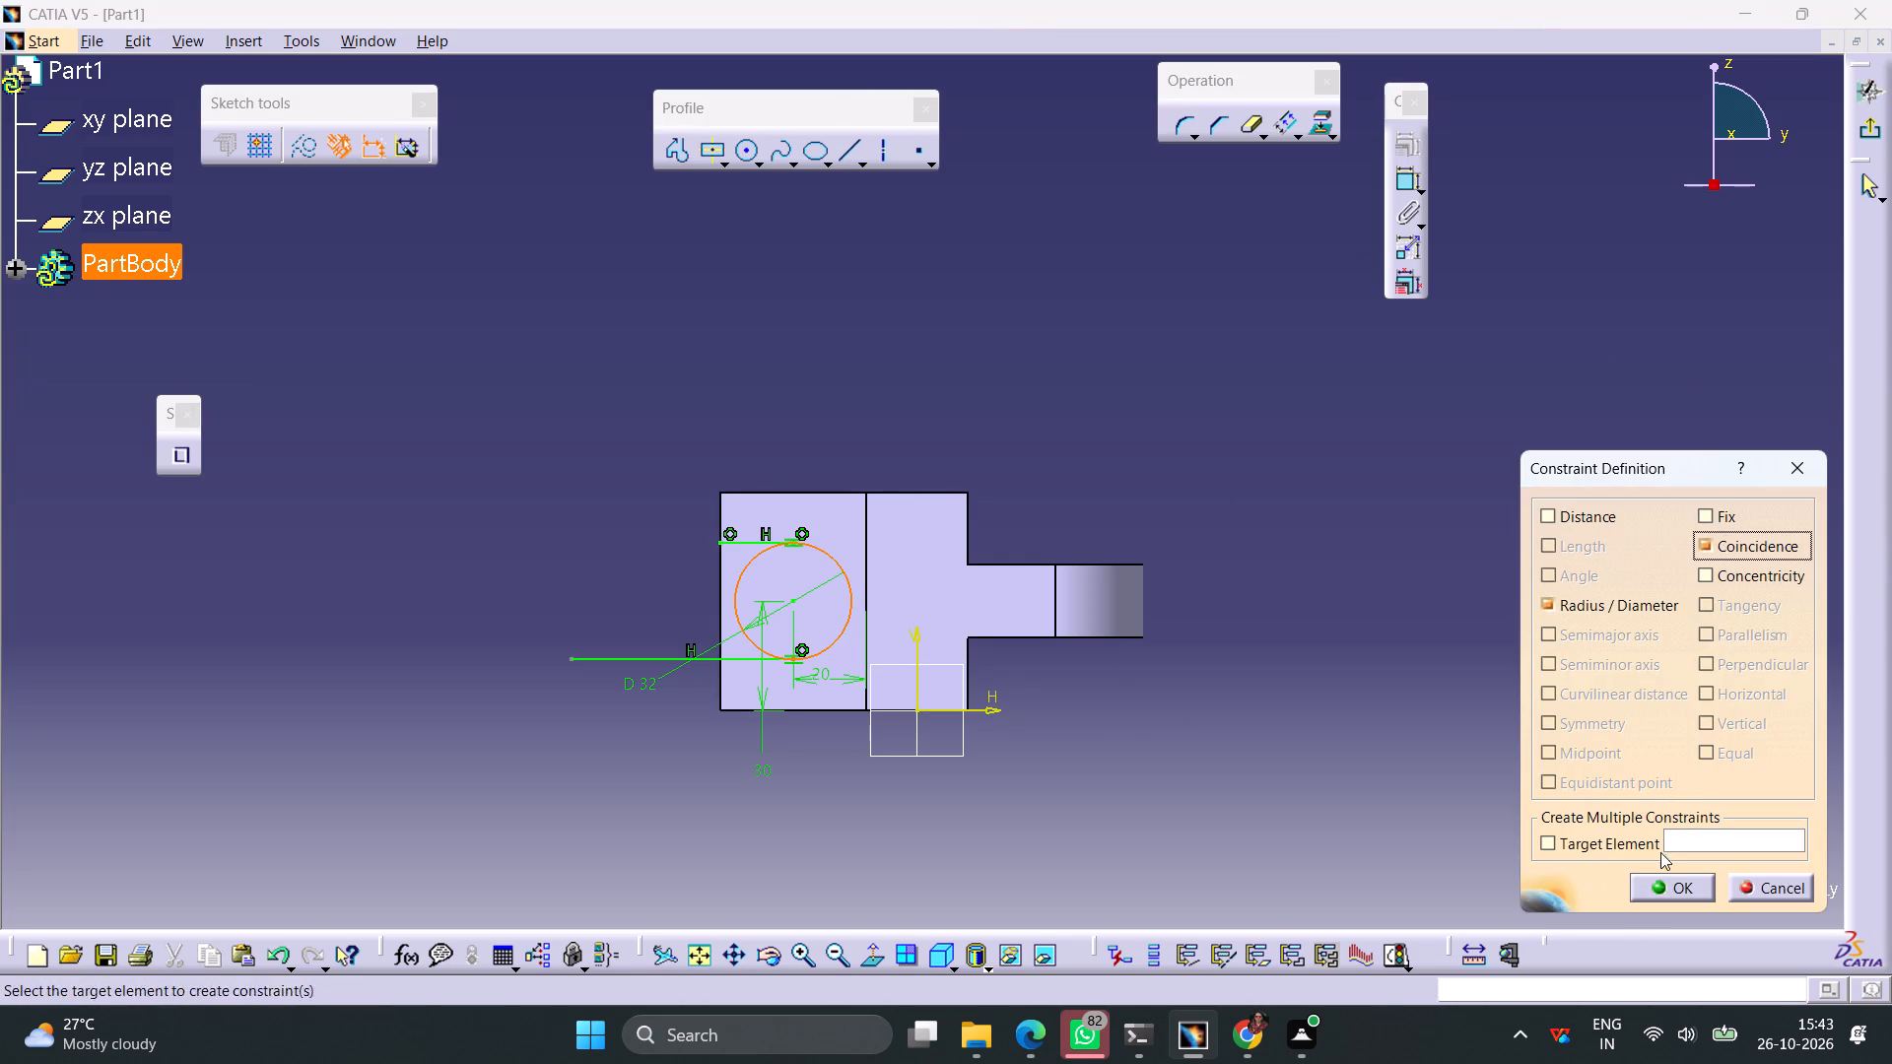
left_click(1659, 886)
Make the lower line's outer endpoint coincident with the pocketed face's outer vertical edge.
middle_click_drag(1182, 757, 1367, 595)
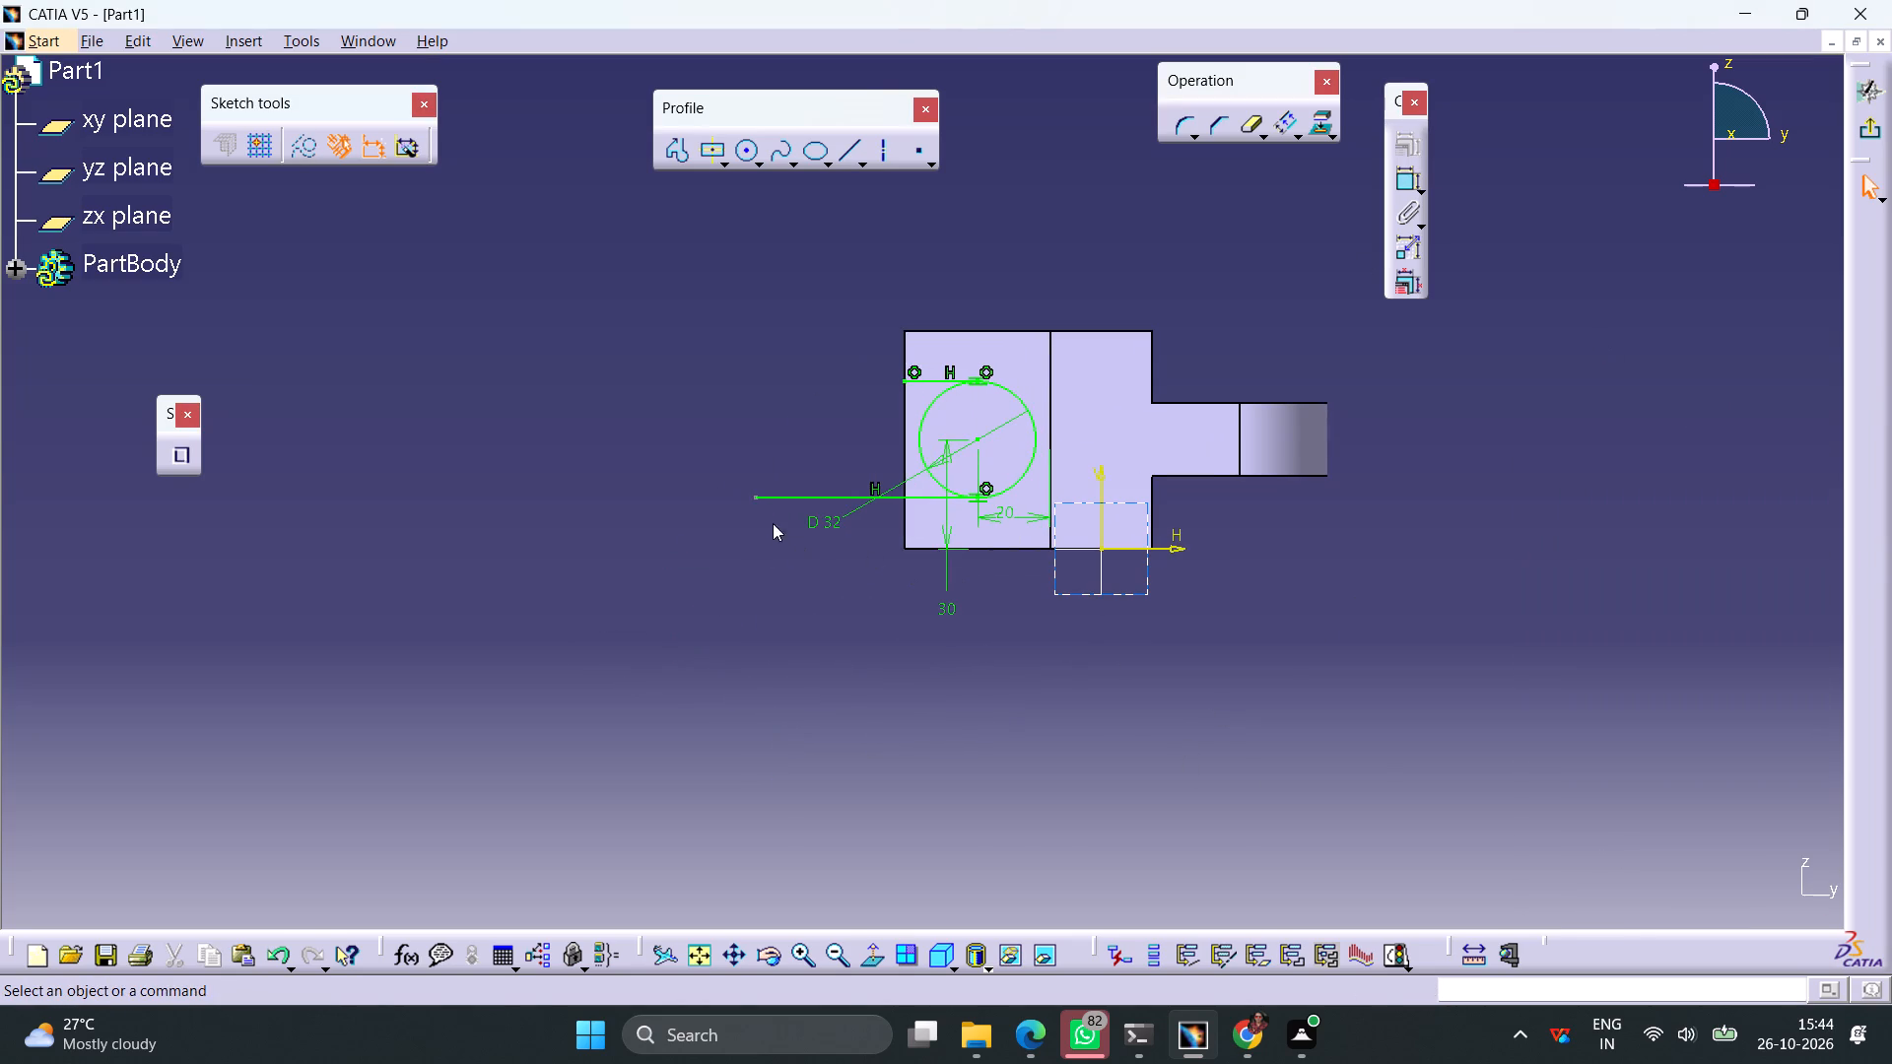
left_click(755, 498)
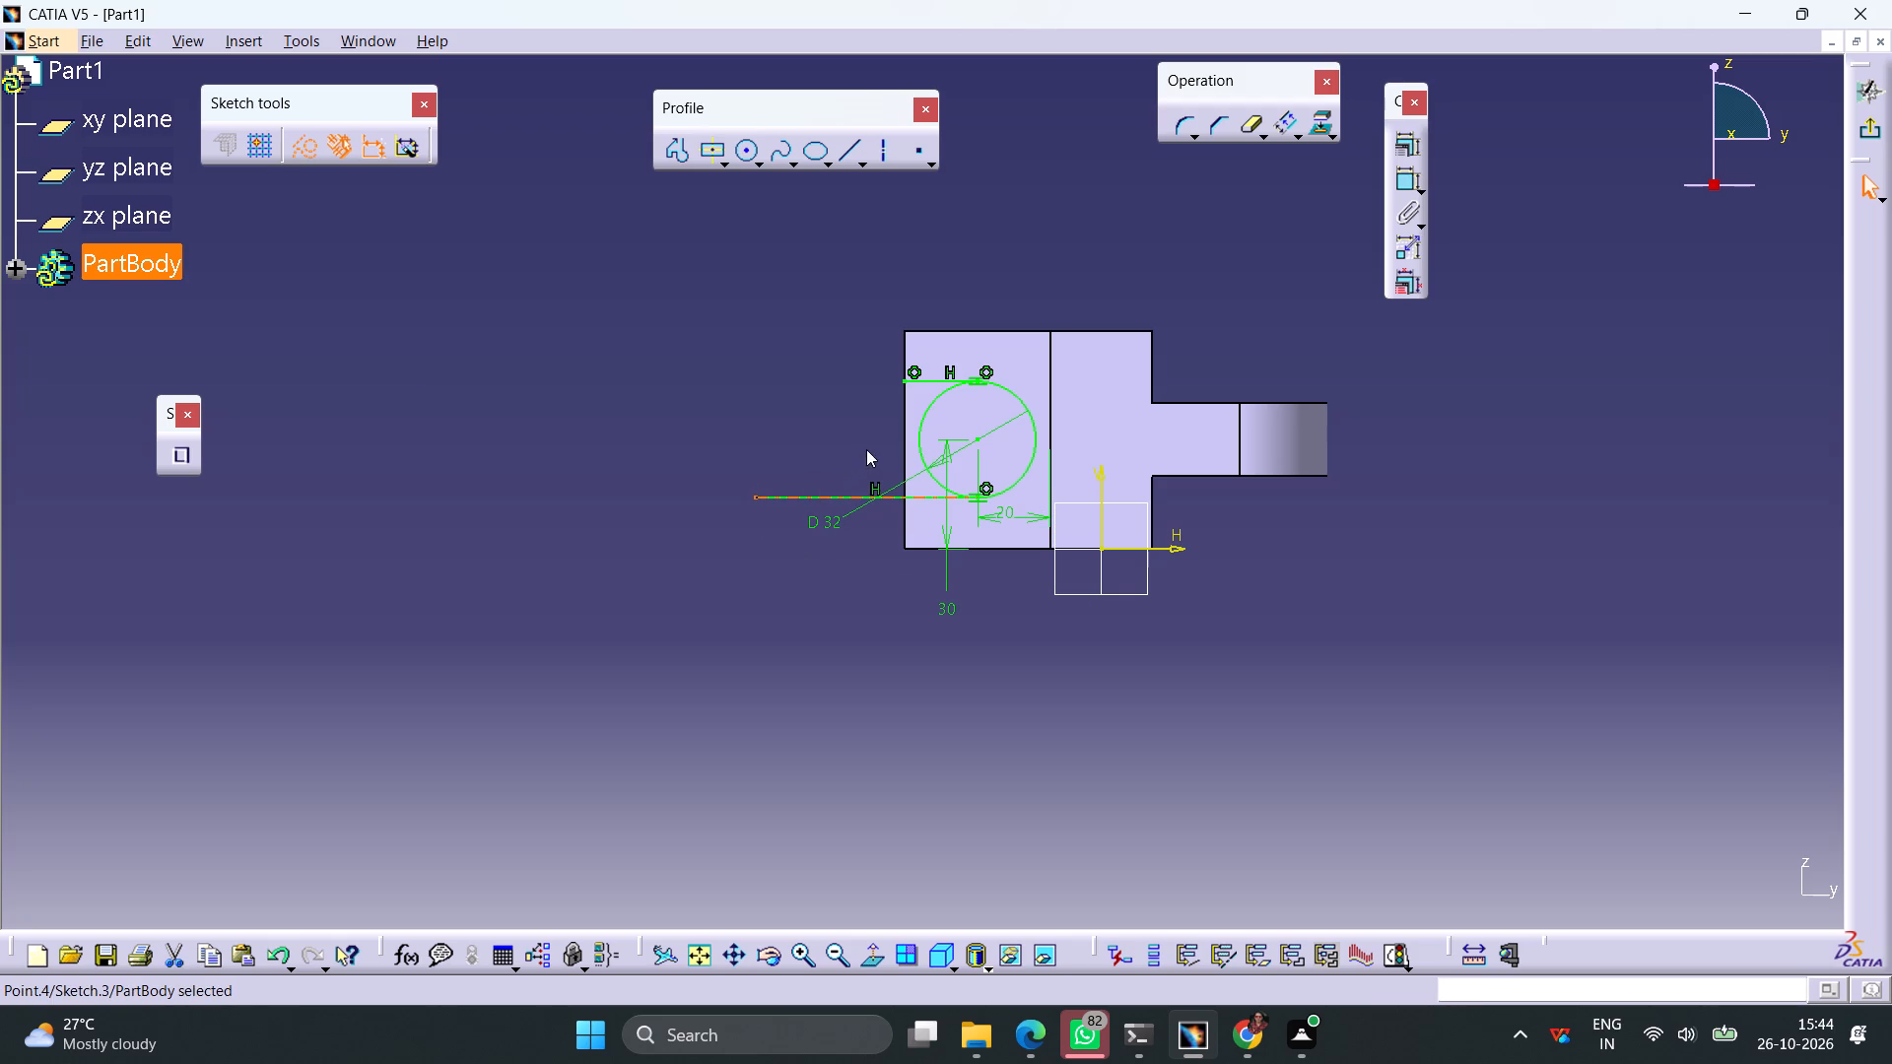
left_click(908, 446, "ctrl")
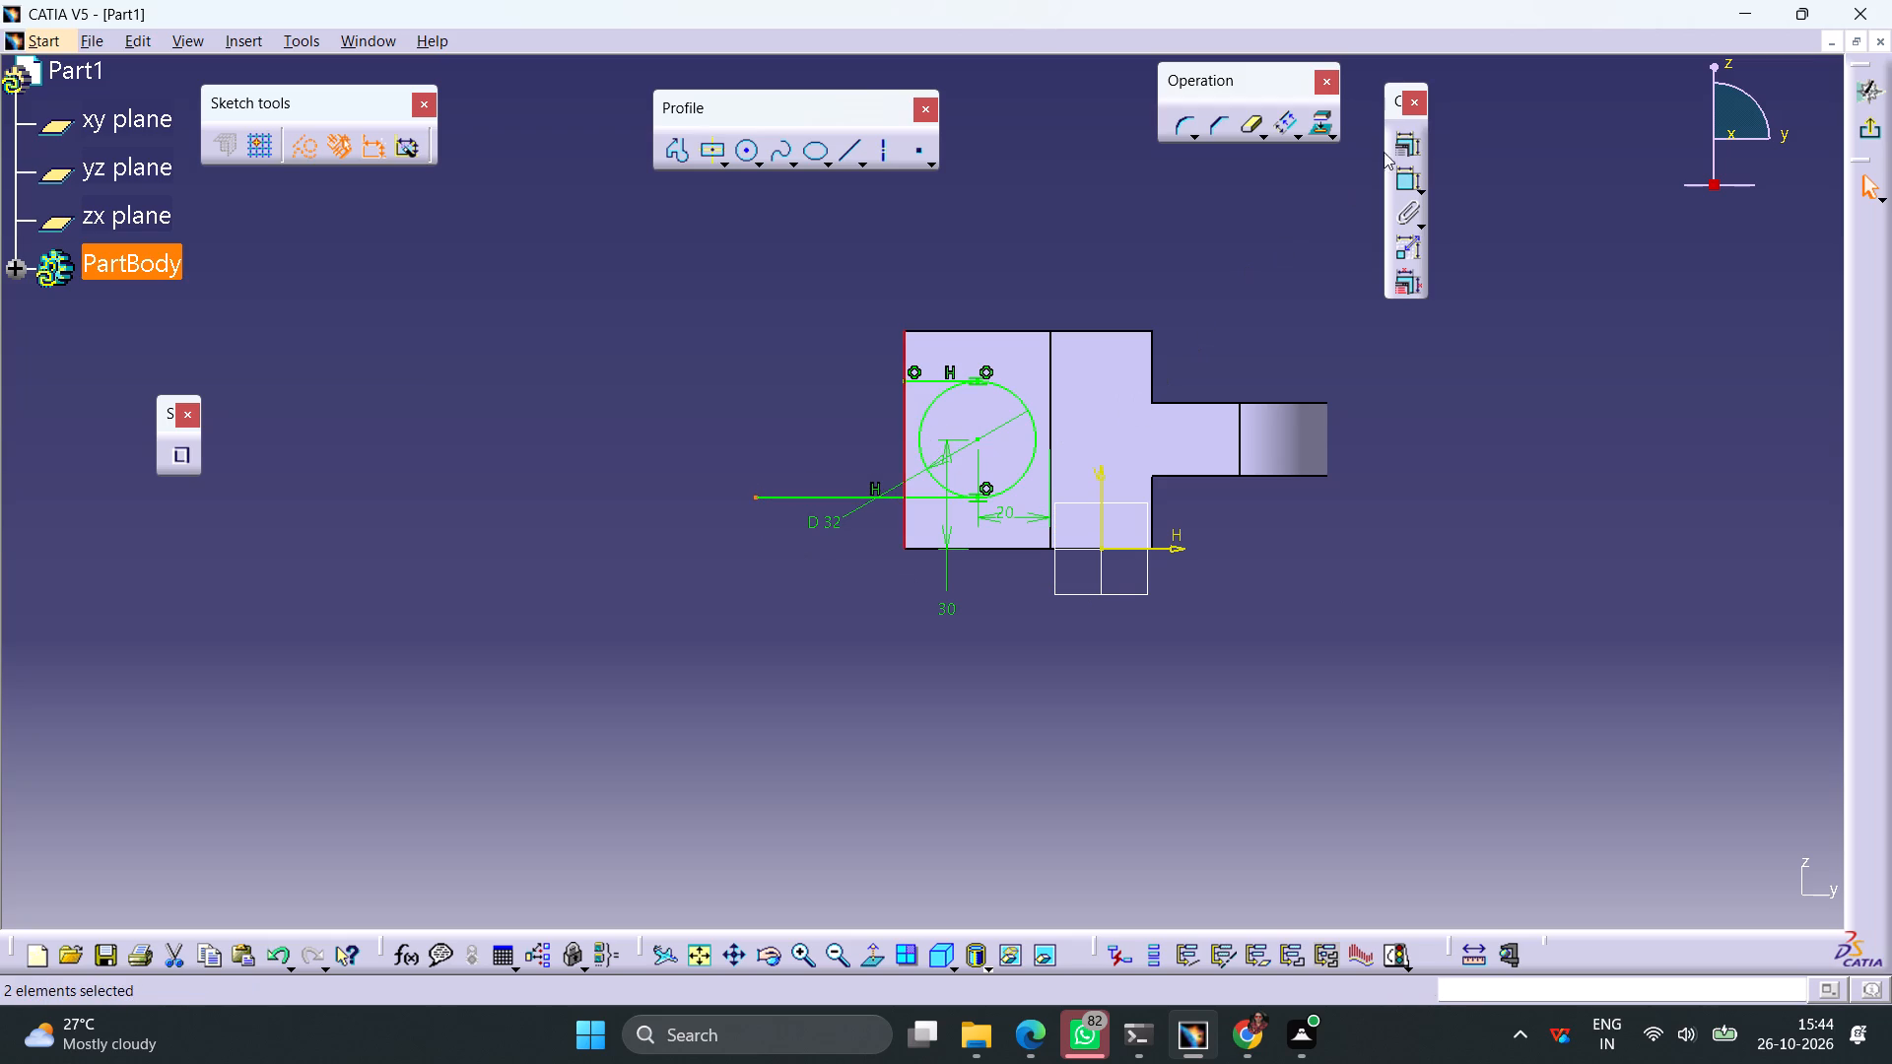
left_click(1410, 140)
left_click(1715, 543)
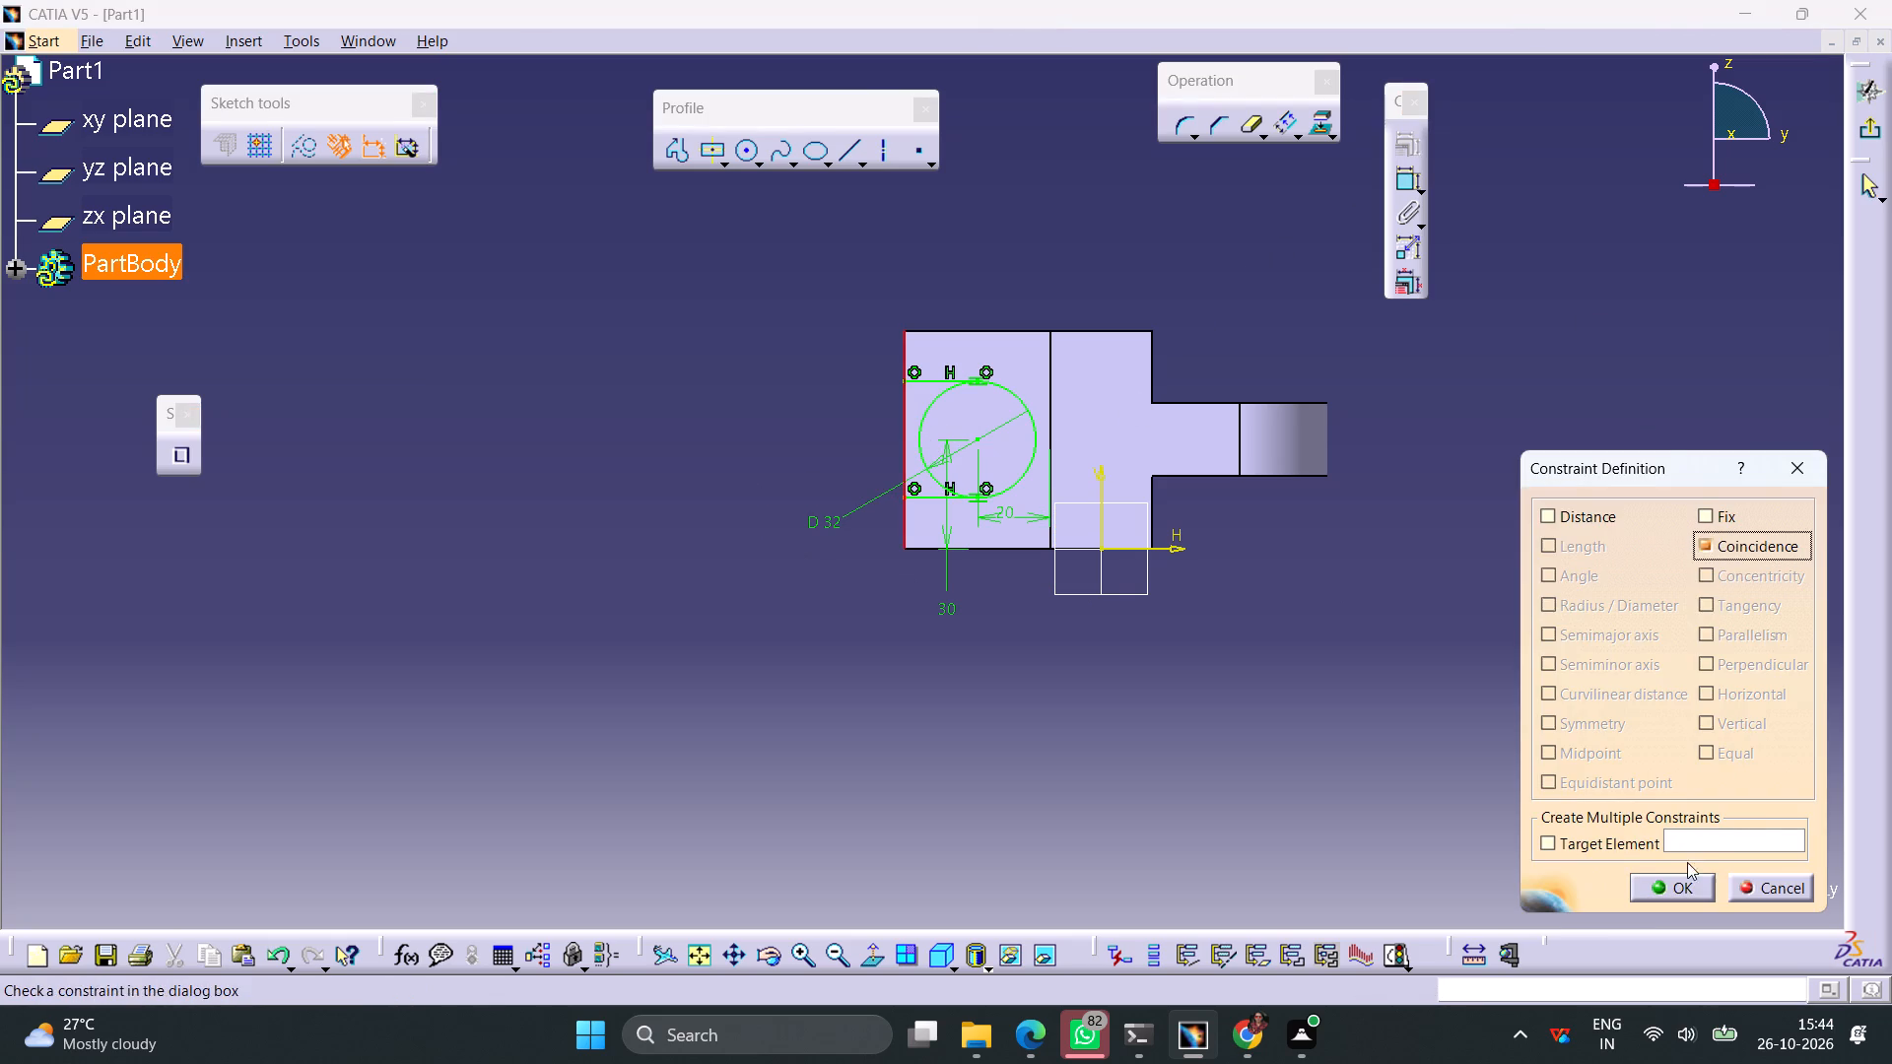
left_click(1677, 878)
Draw a vertical line joining the outer endpoints of the two horizontal tangent lines.
left_click(849, 156)
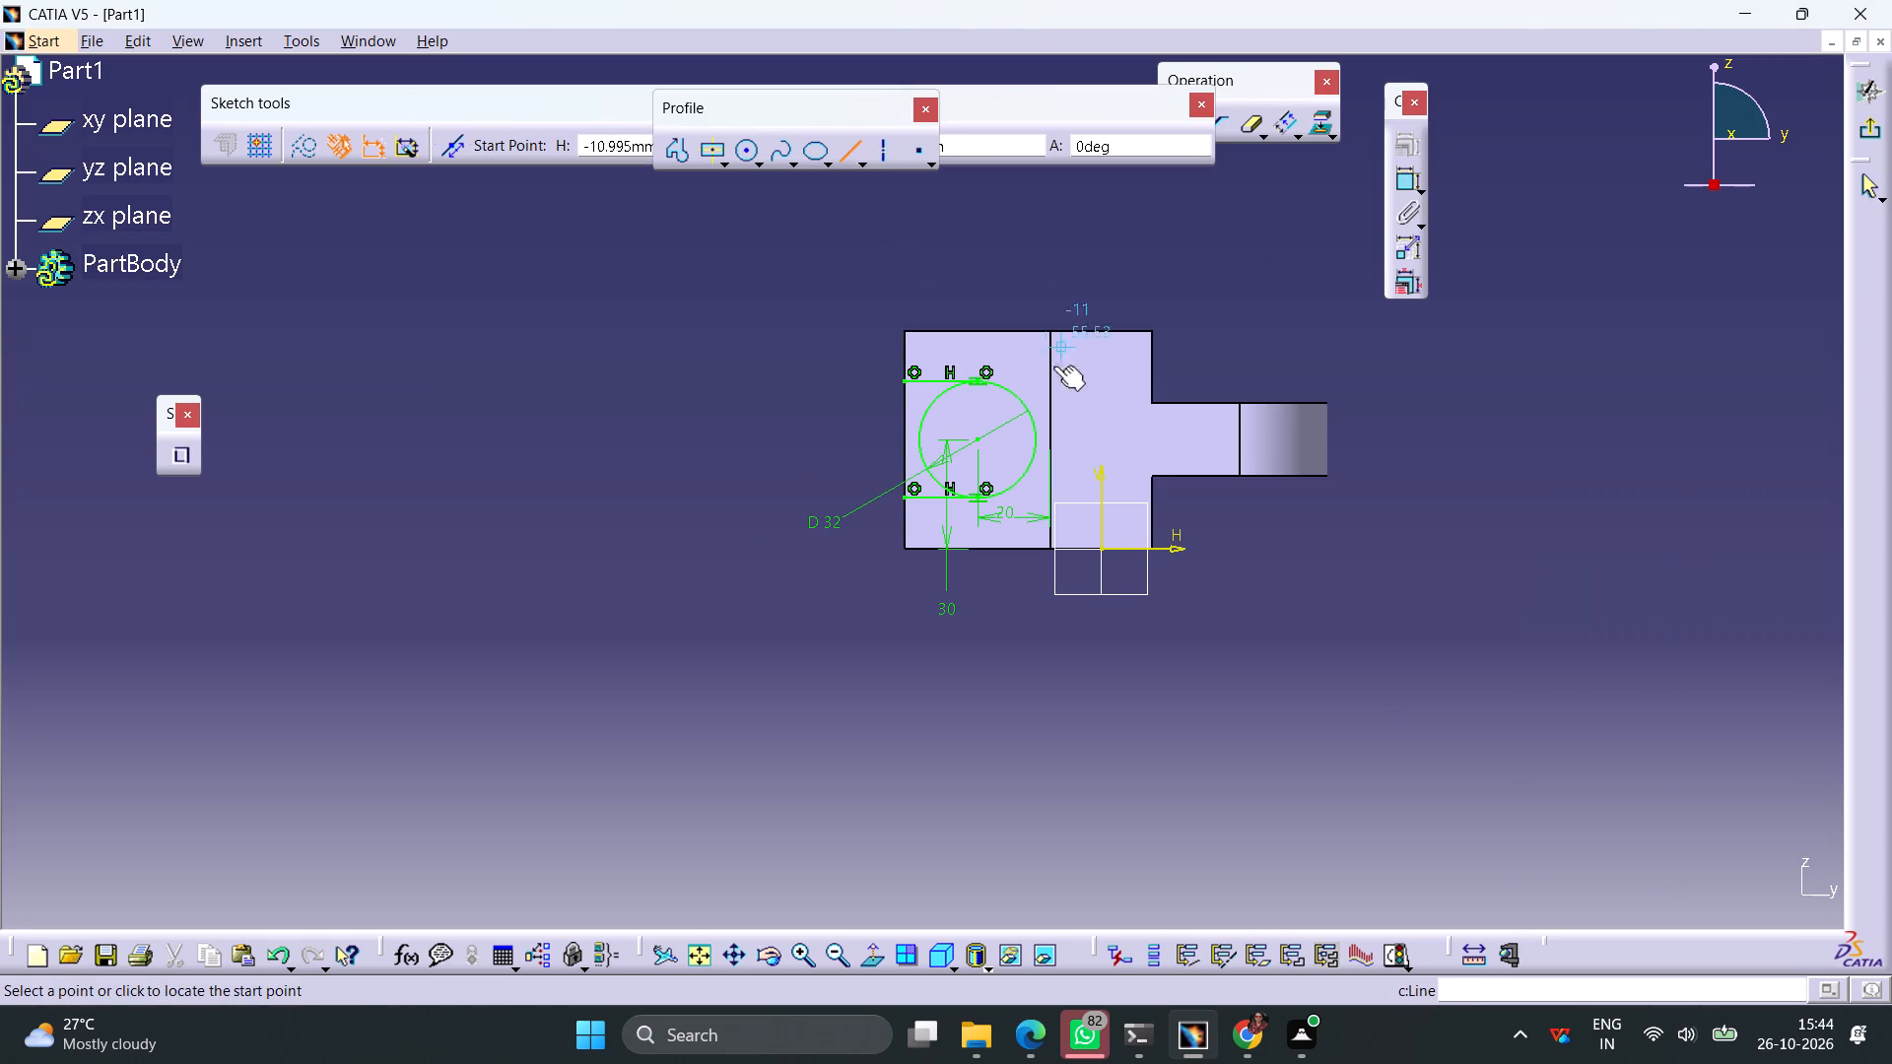
left_click(908, 382)
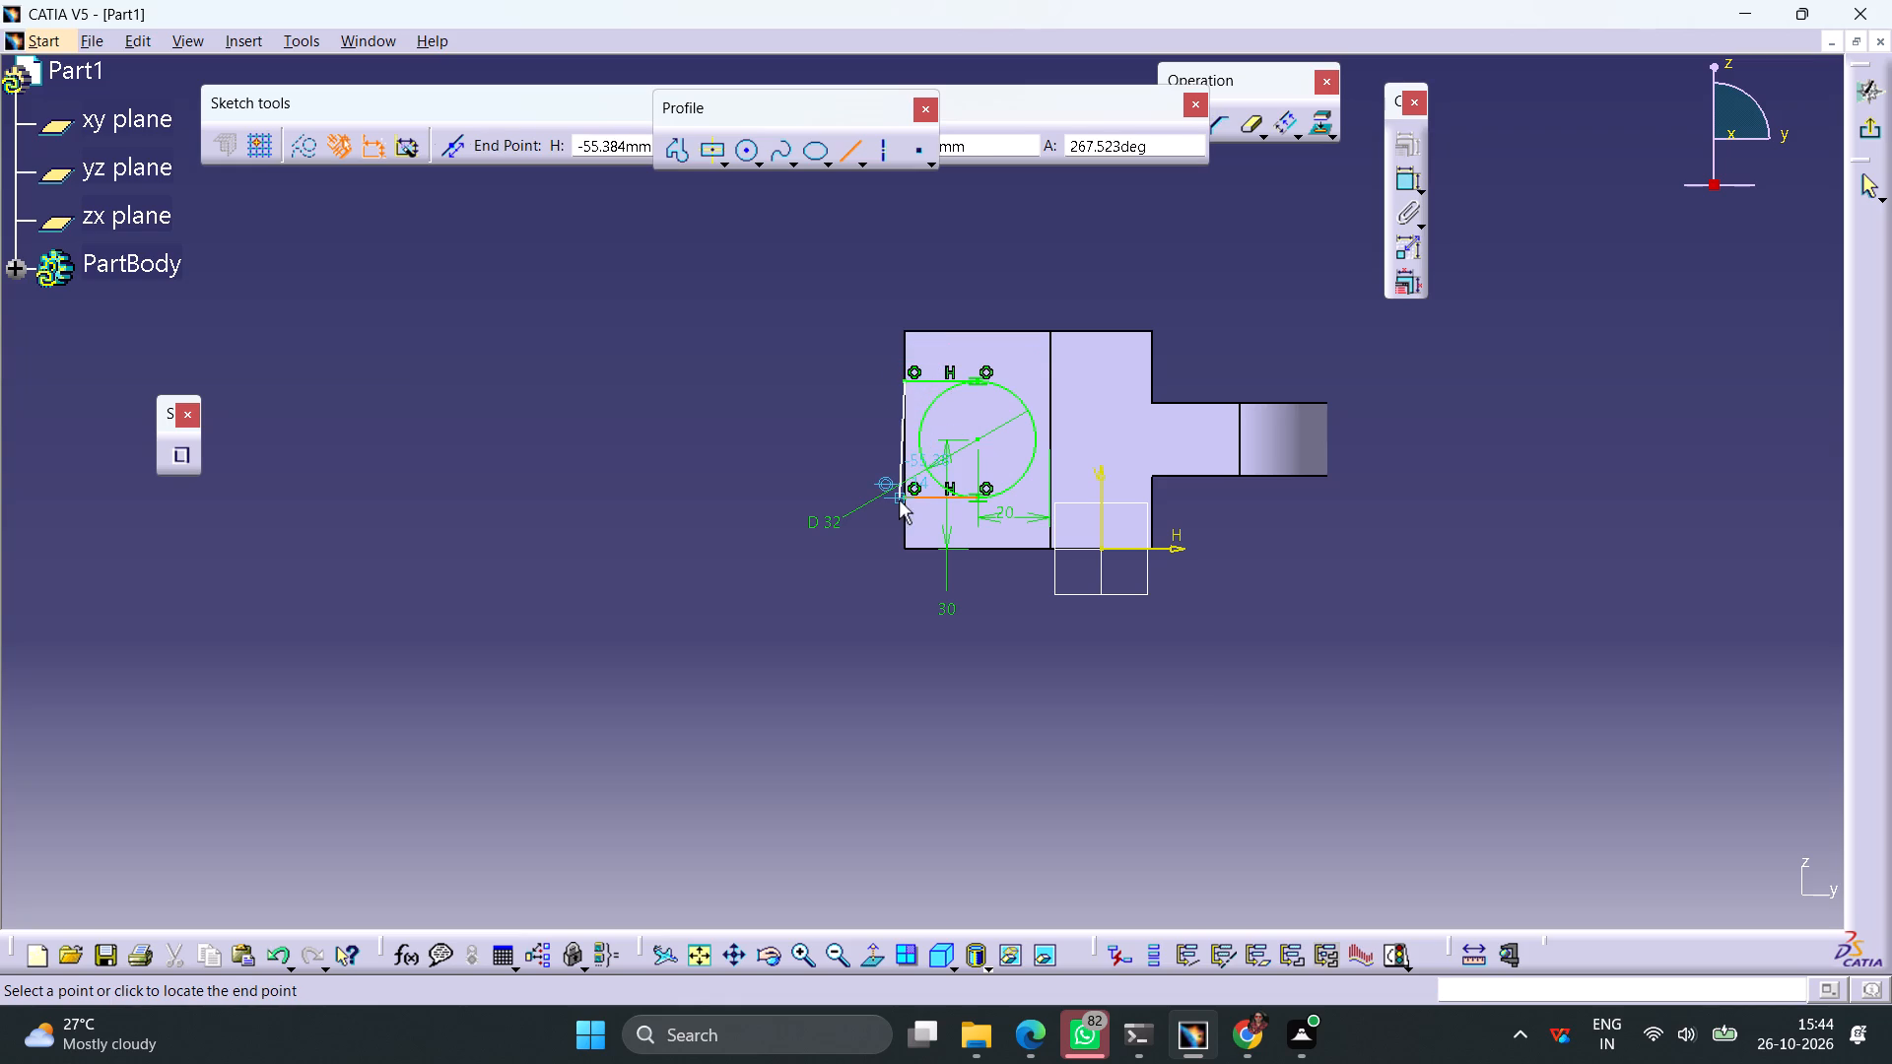
left_click(904, 499)
left_click(895, 635)
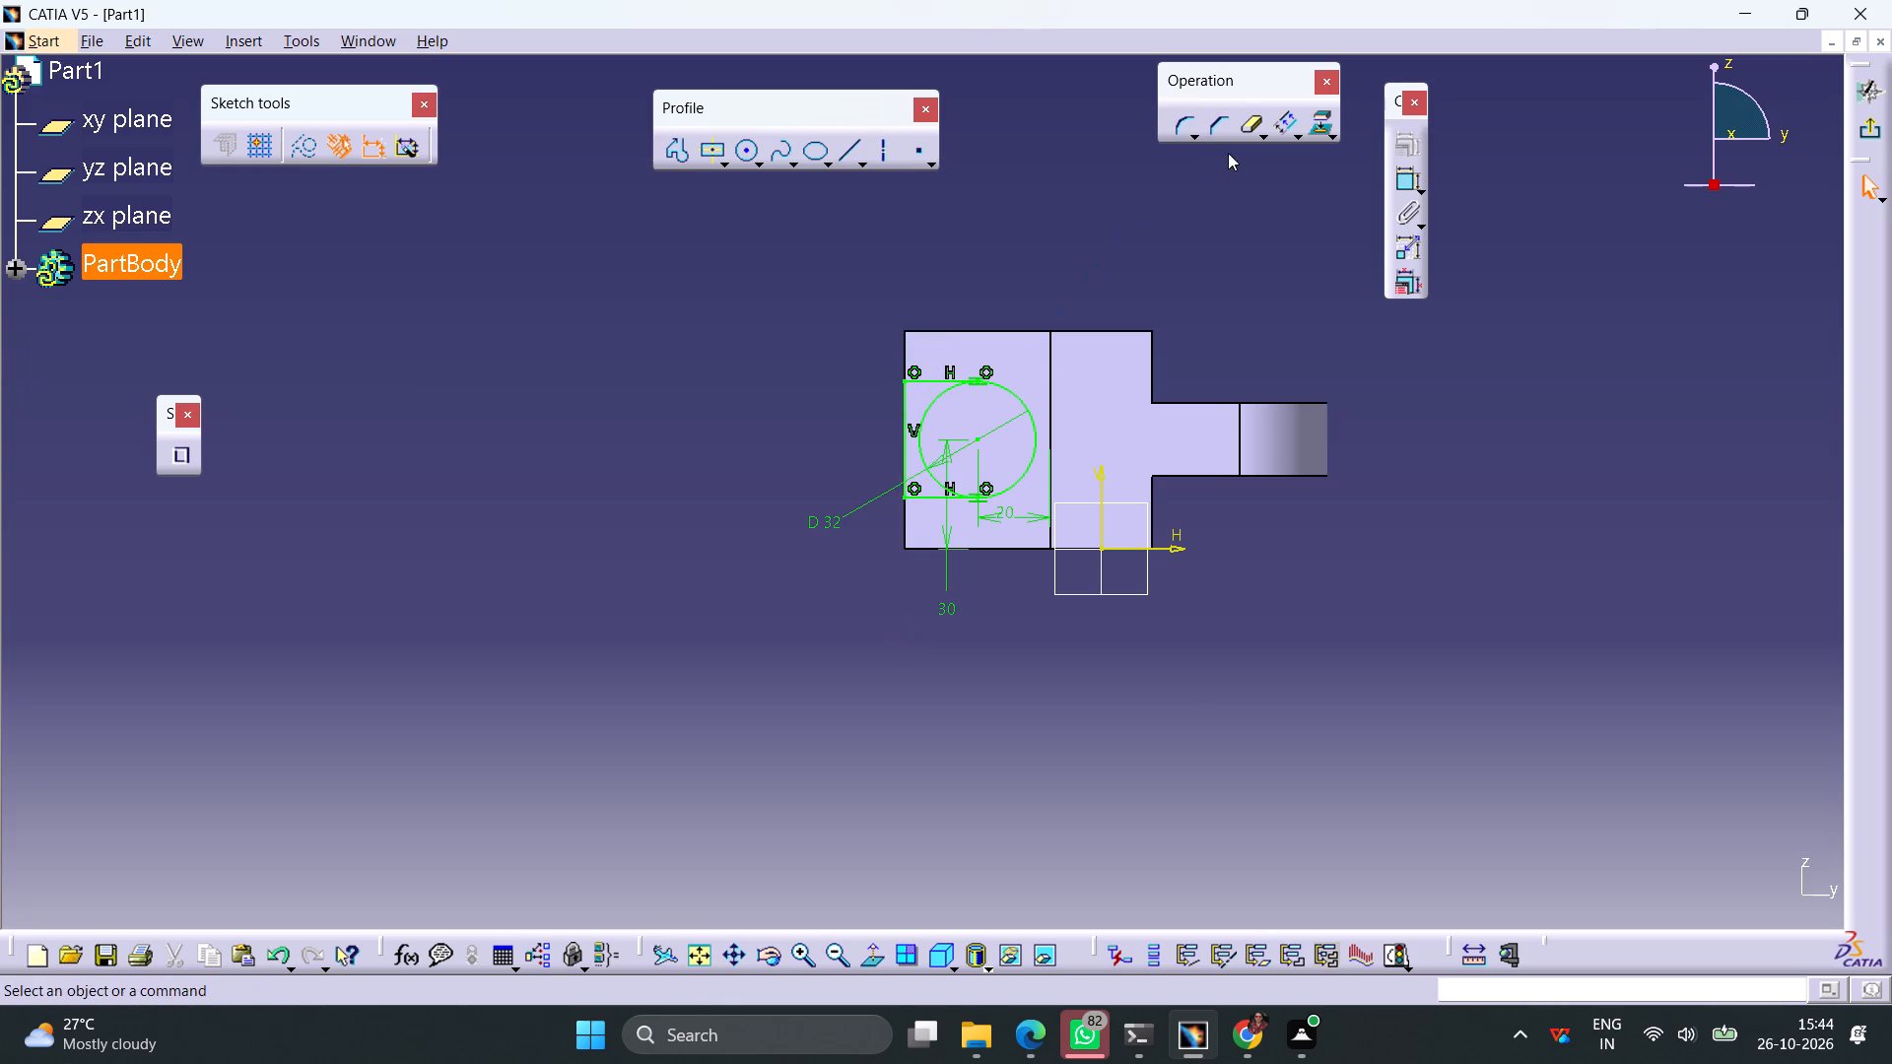
Trim away the circle's arc between the tangent lines on the outer-edge side, leaving a U-shaped slot profile.
left_click(1245, 123)
left_click(927, 408)
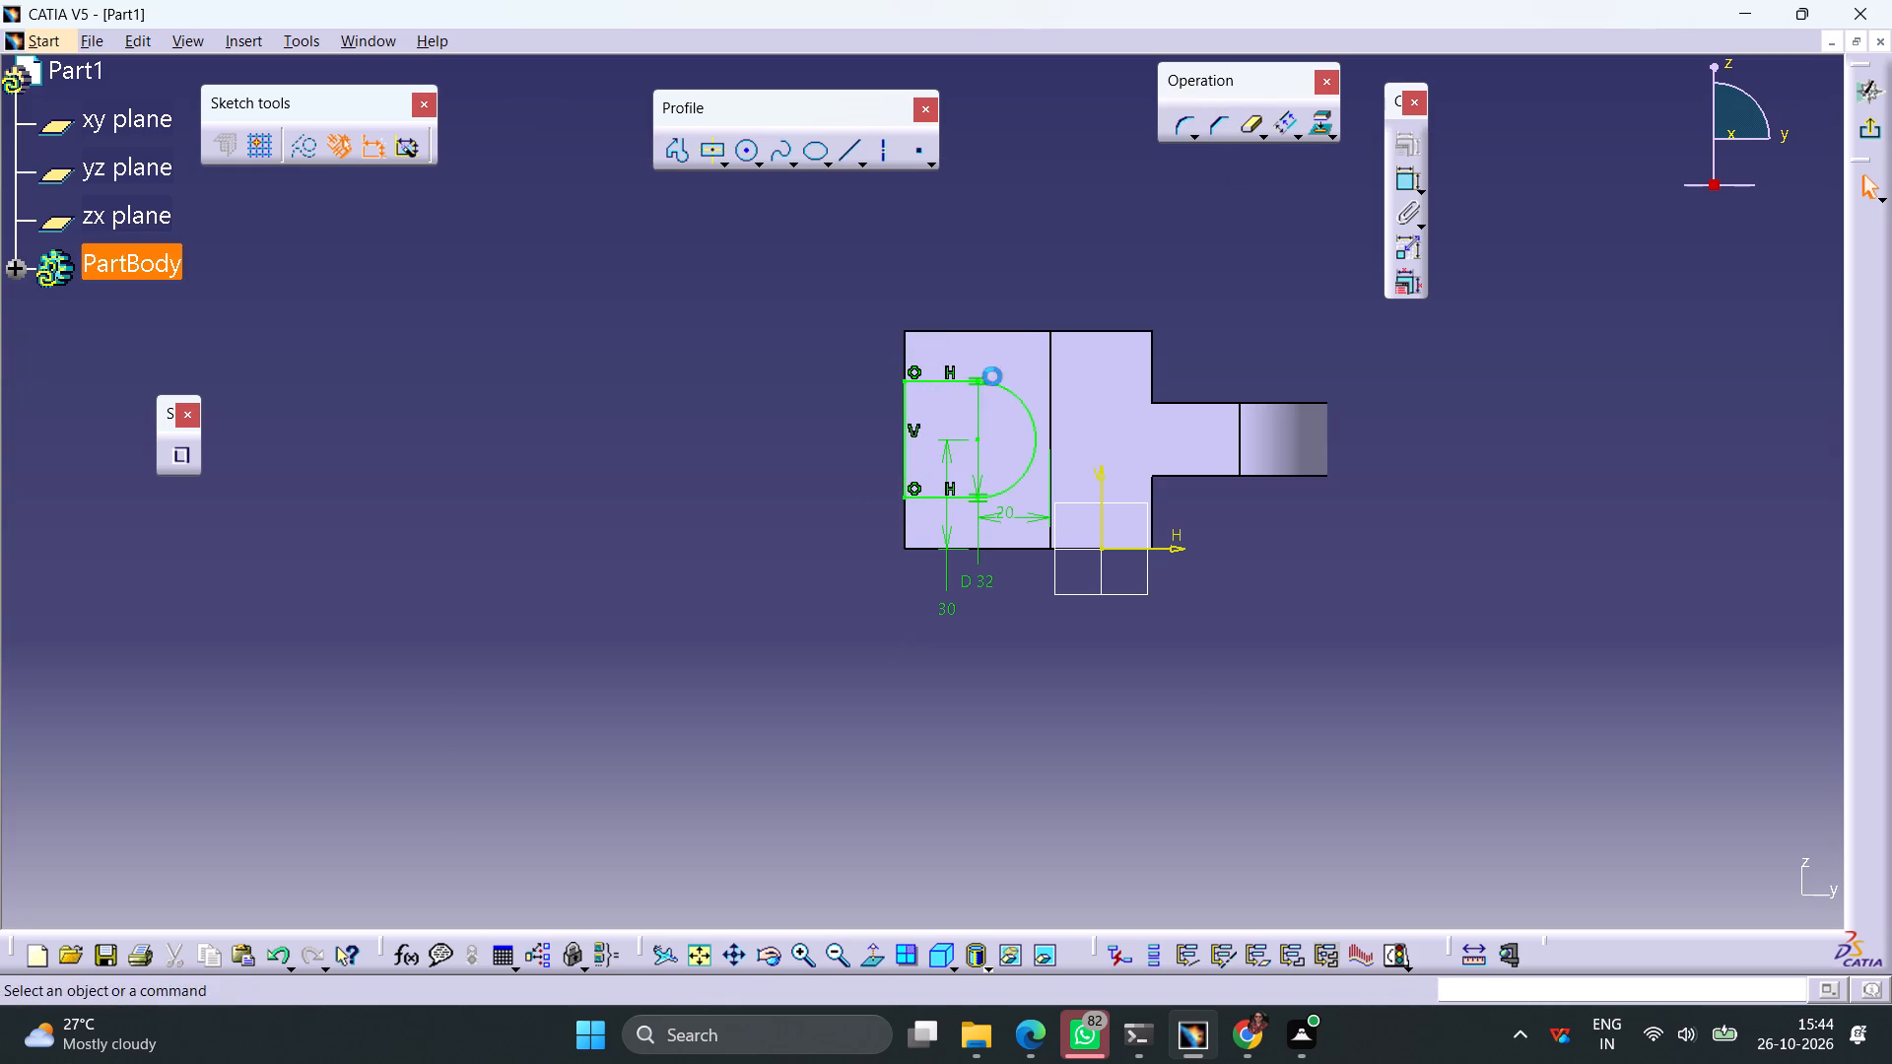
Exit the sketch and cut the U-shaped profile through the thin end with an Up to next pocket.
left_click(1858, 129)
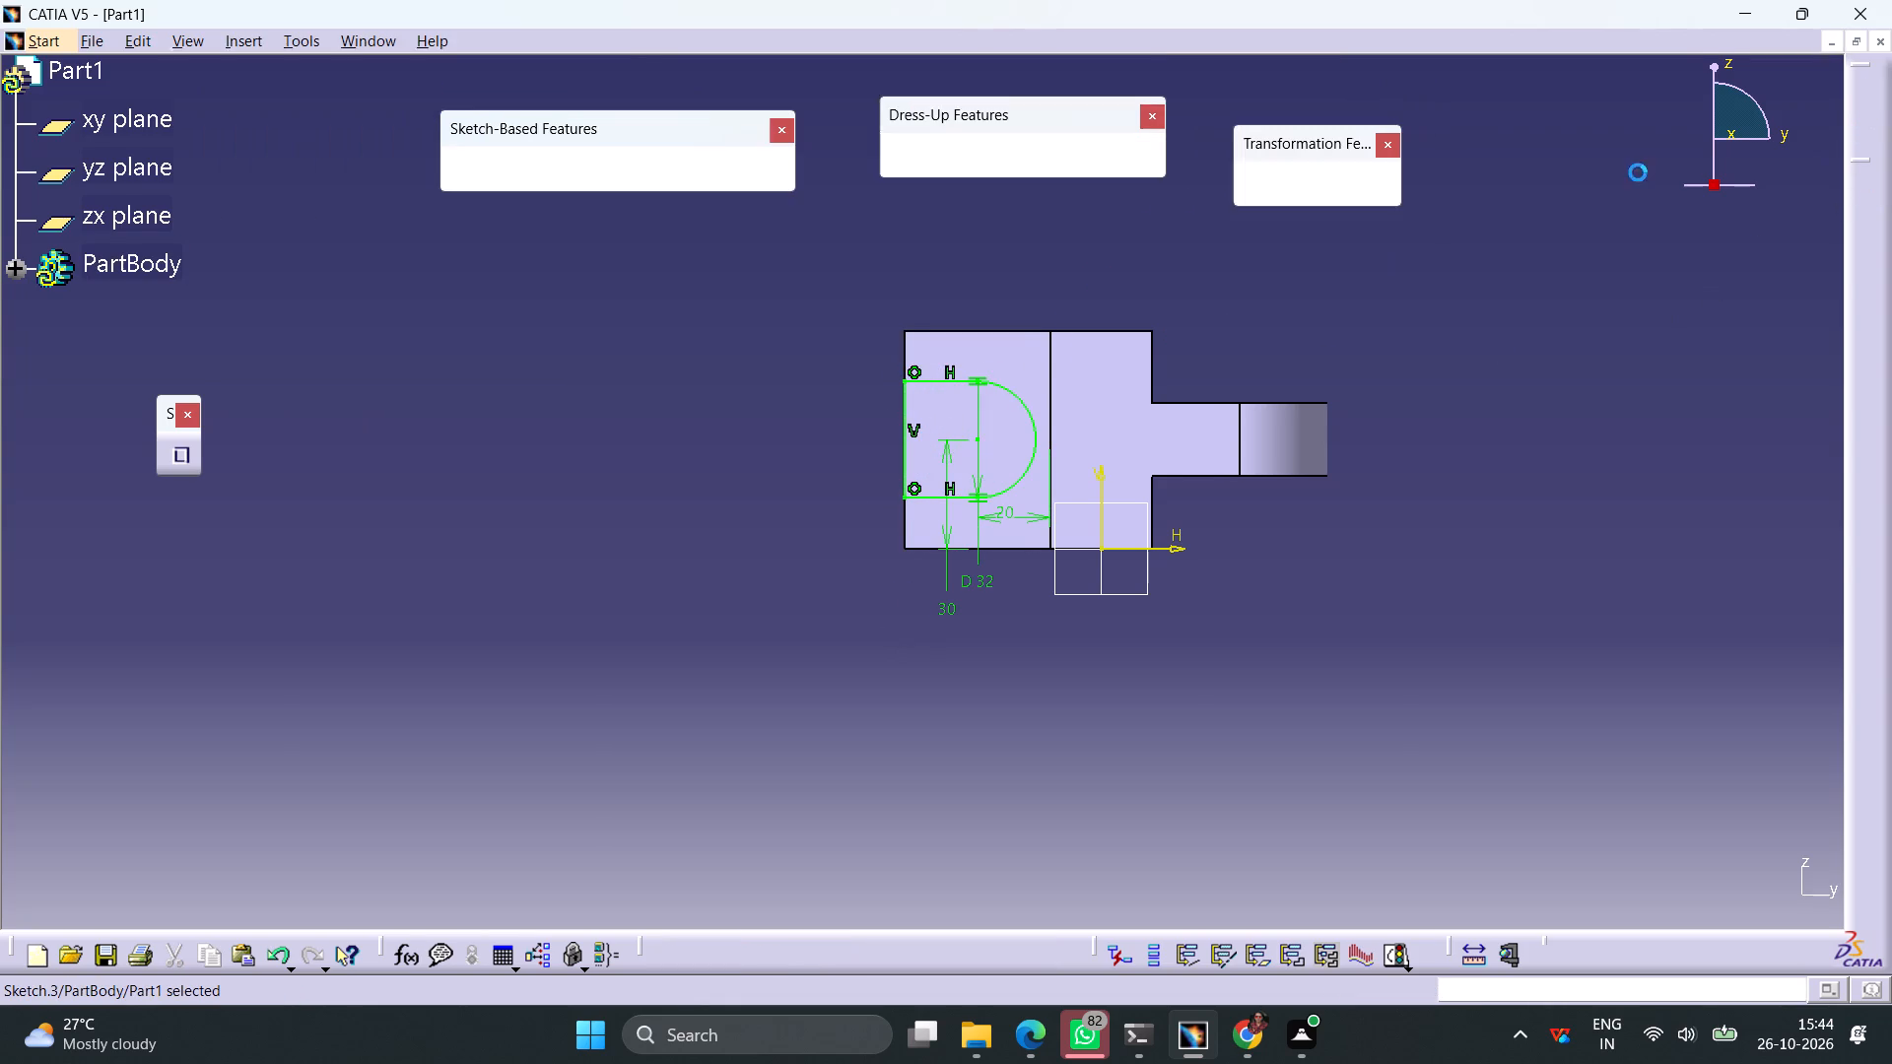
left_click(503, 178)
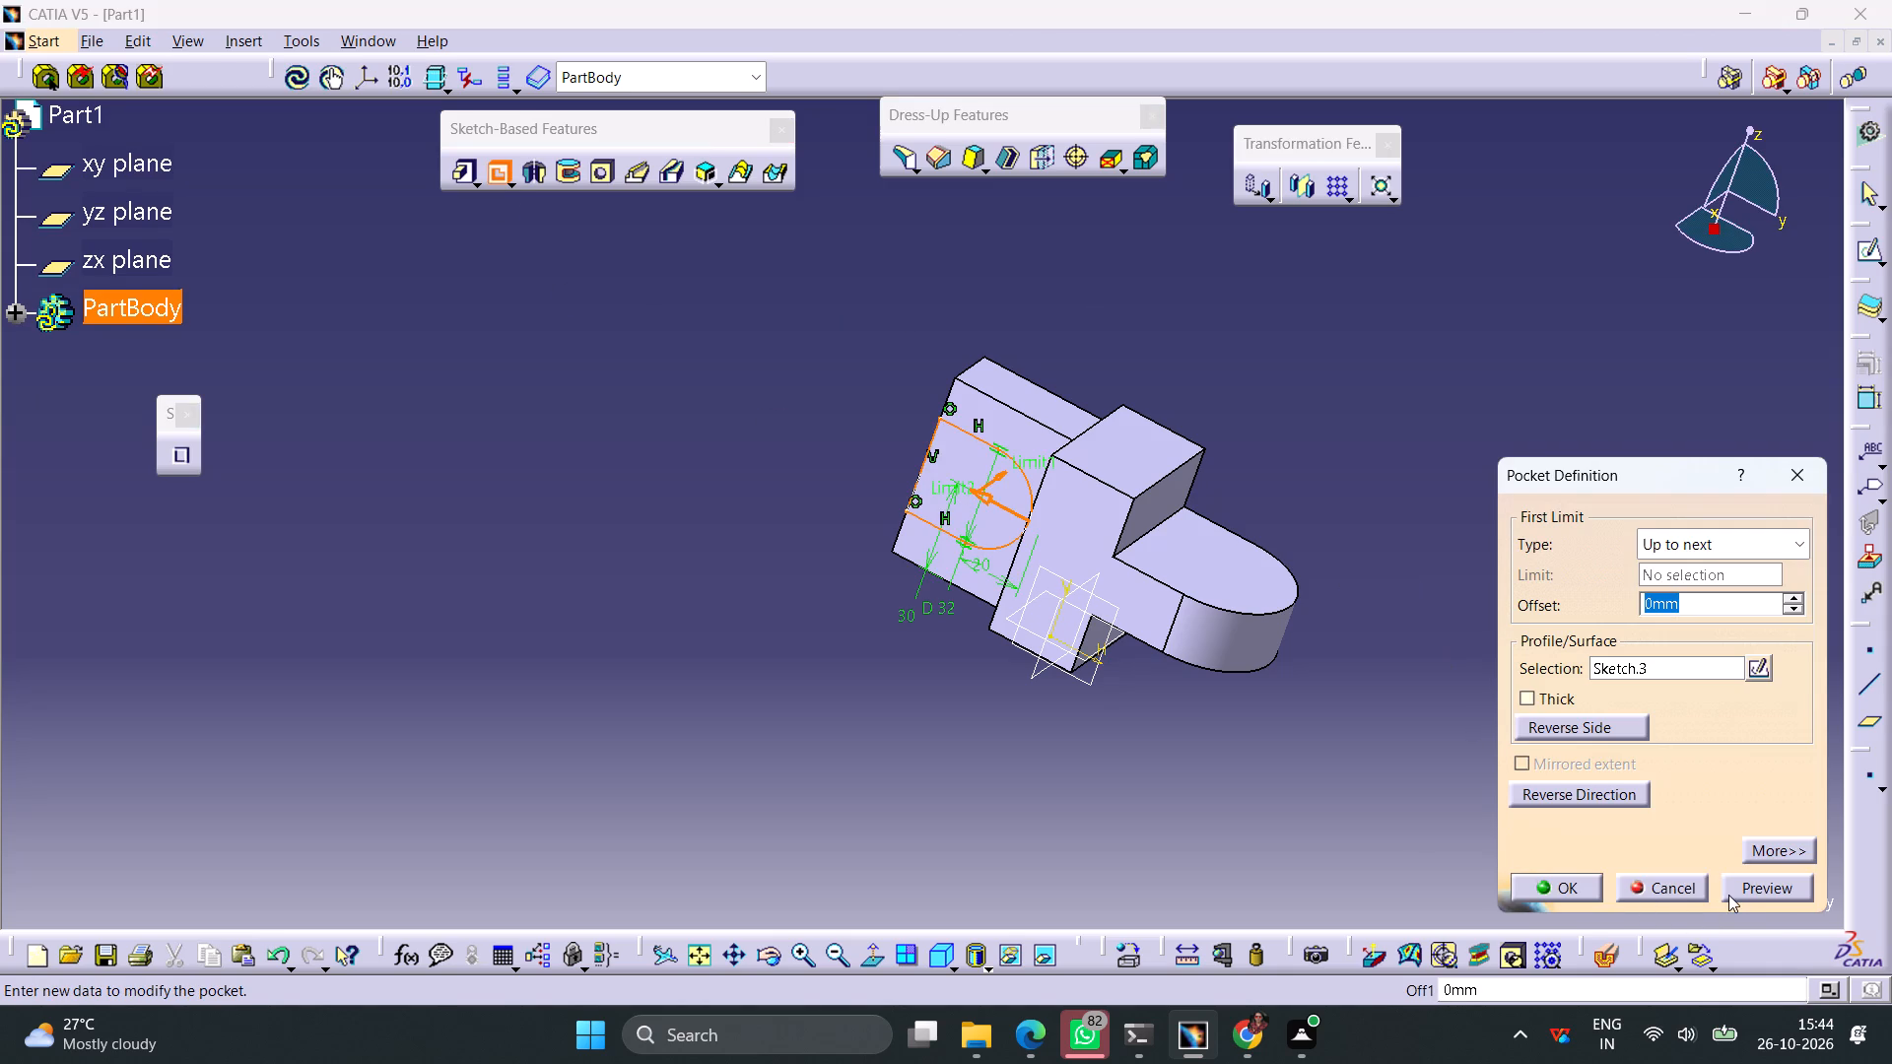
left_click(1732, 892)
left_click(1572, 891)
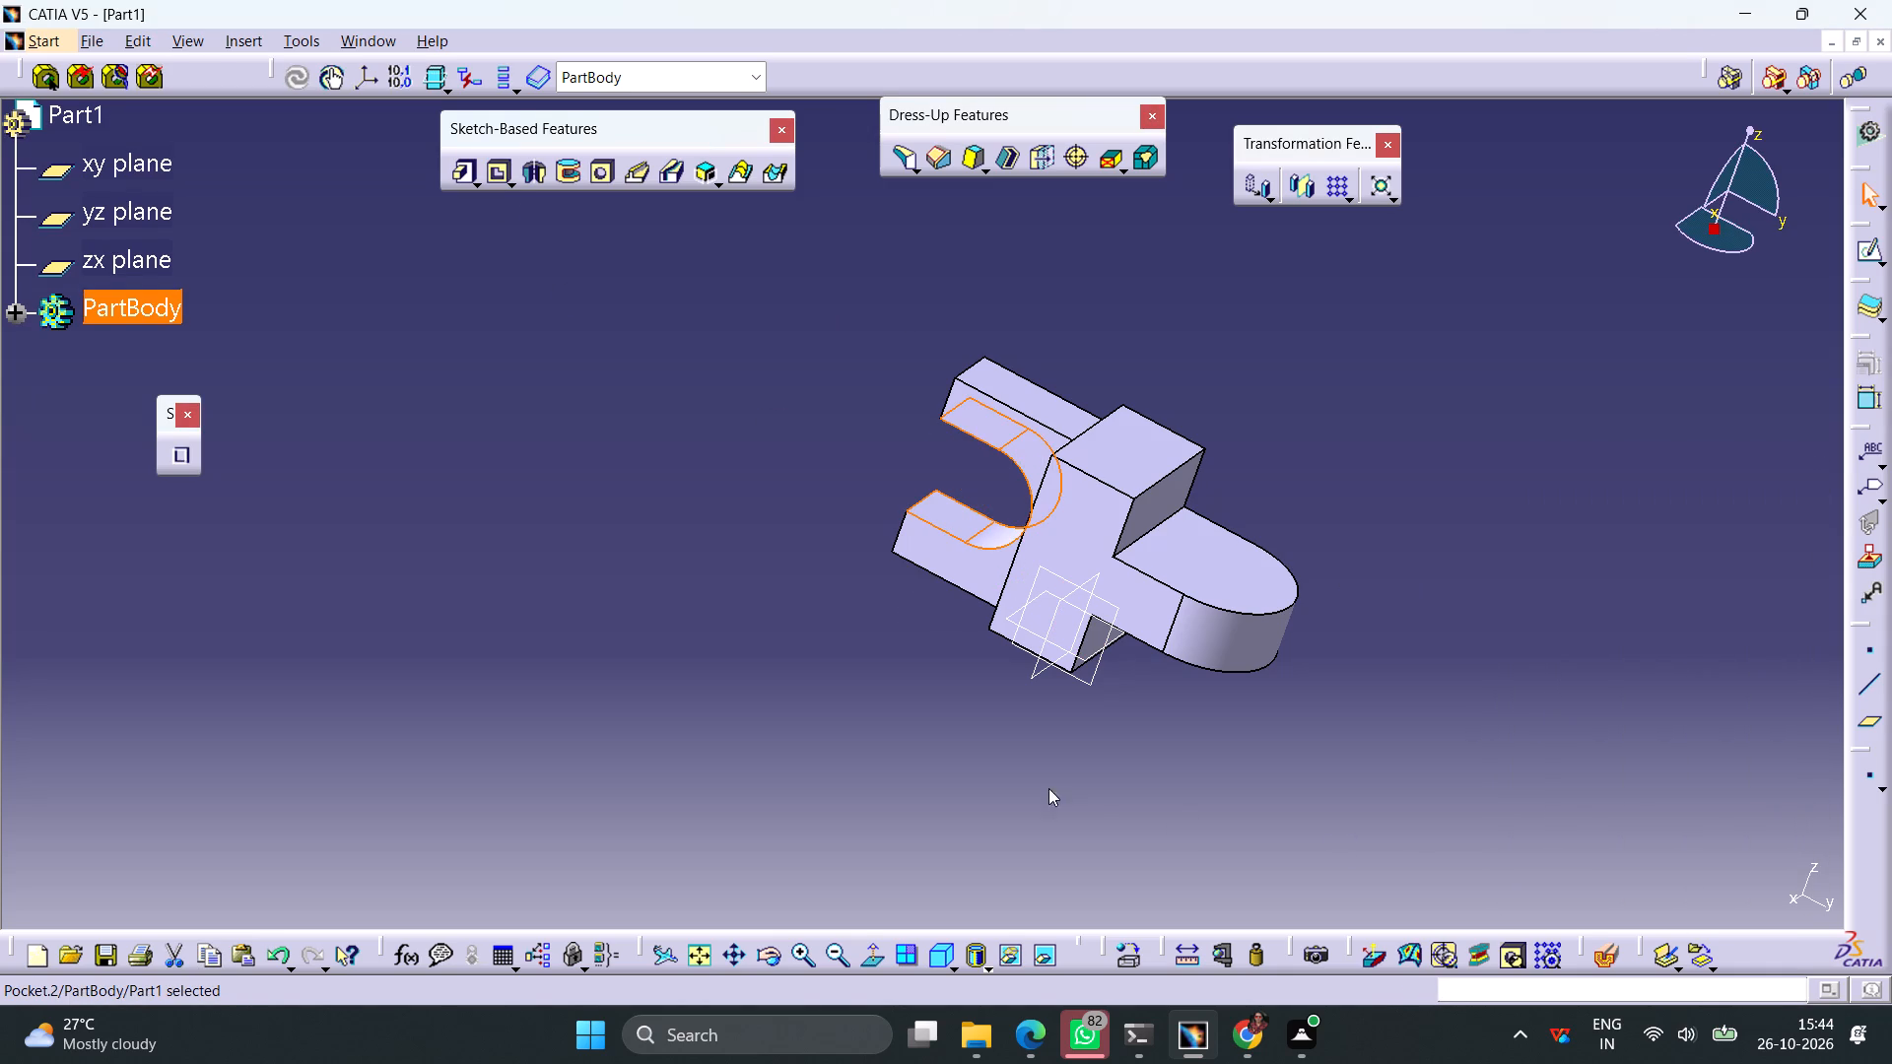
left_click(1008, 751)
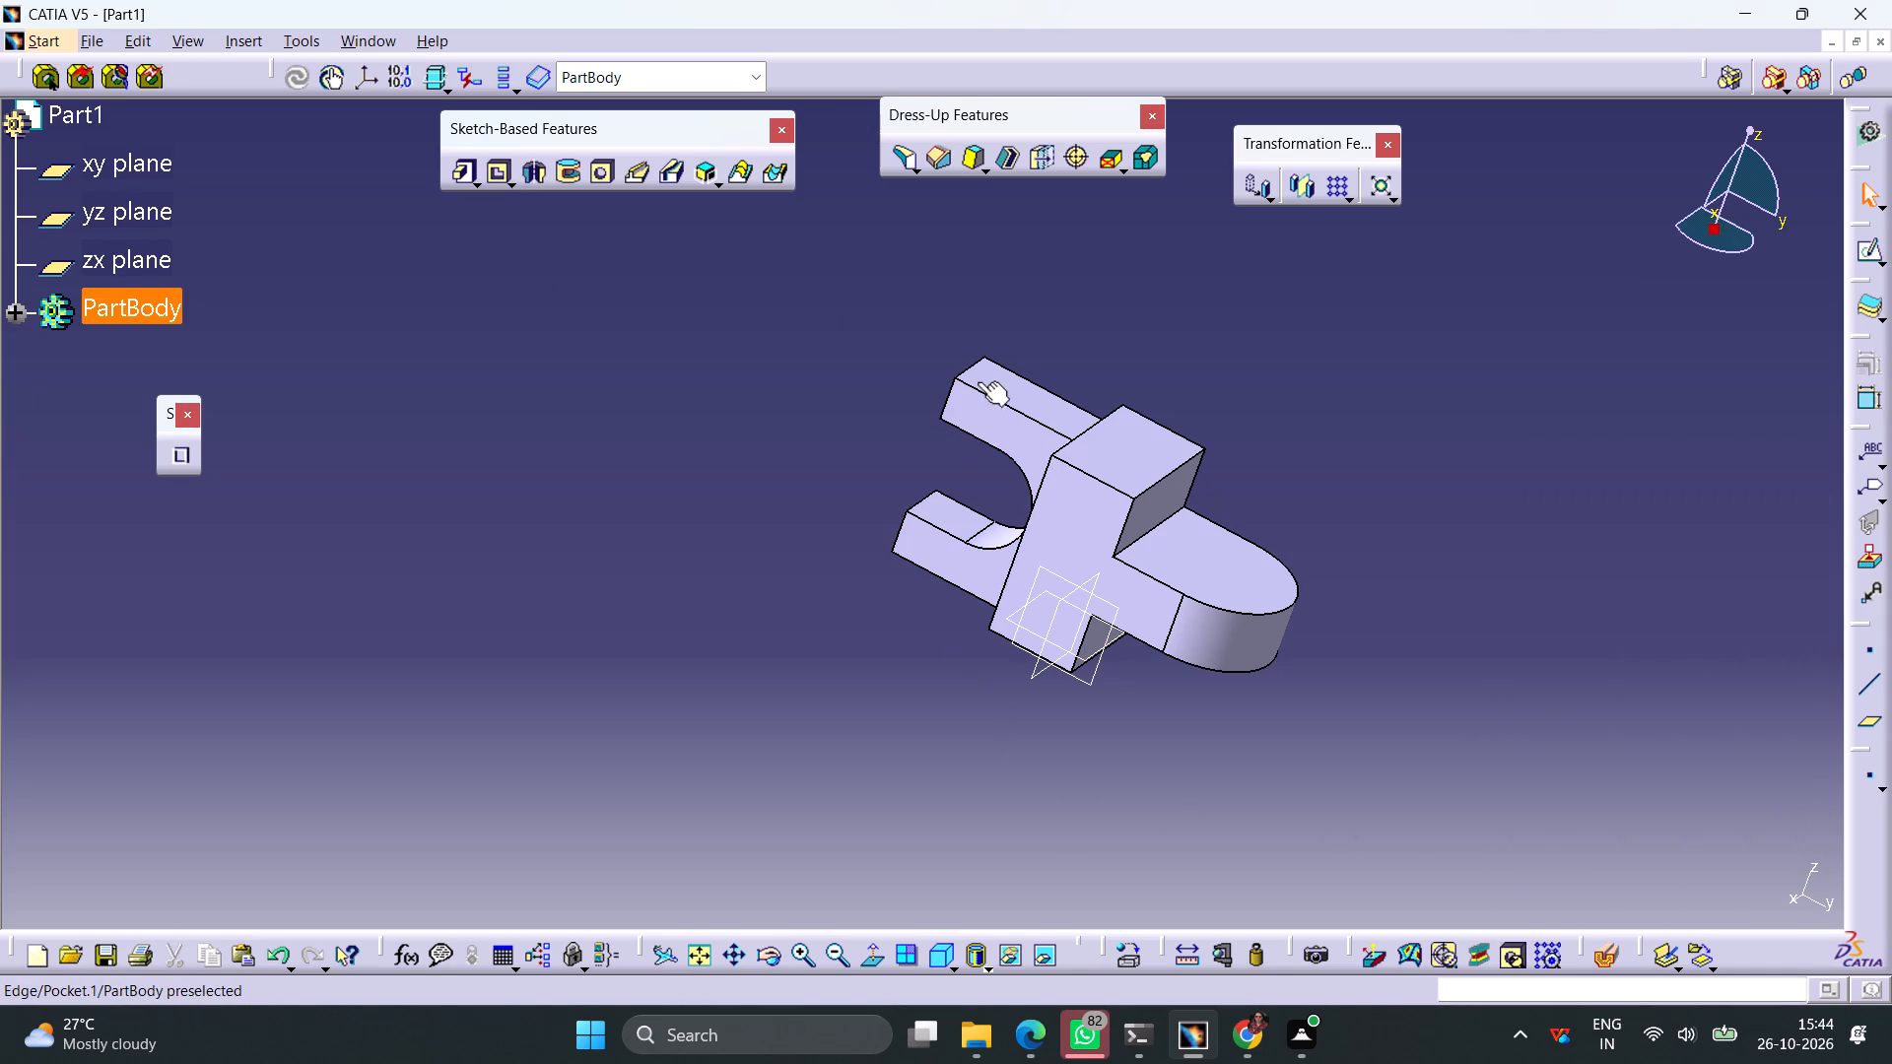
Apply an edge fillet with a 28 mm radius to the outer end edge of the fork's upper prong.
left_click(971, 369)
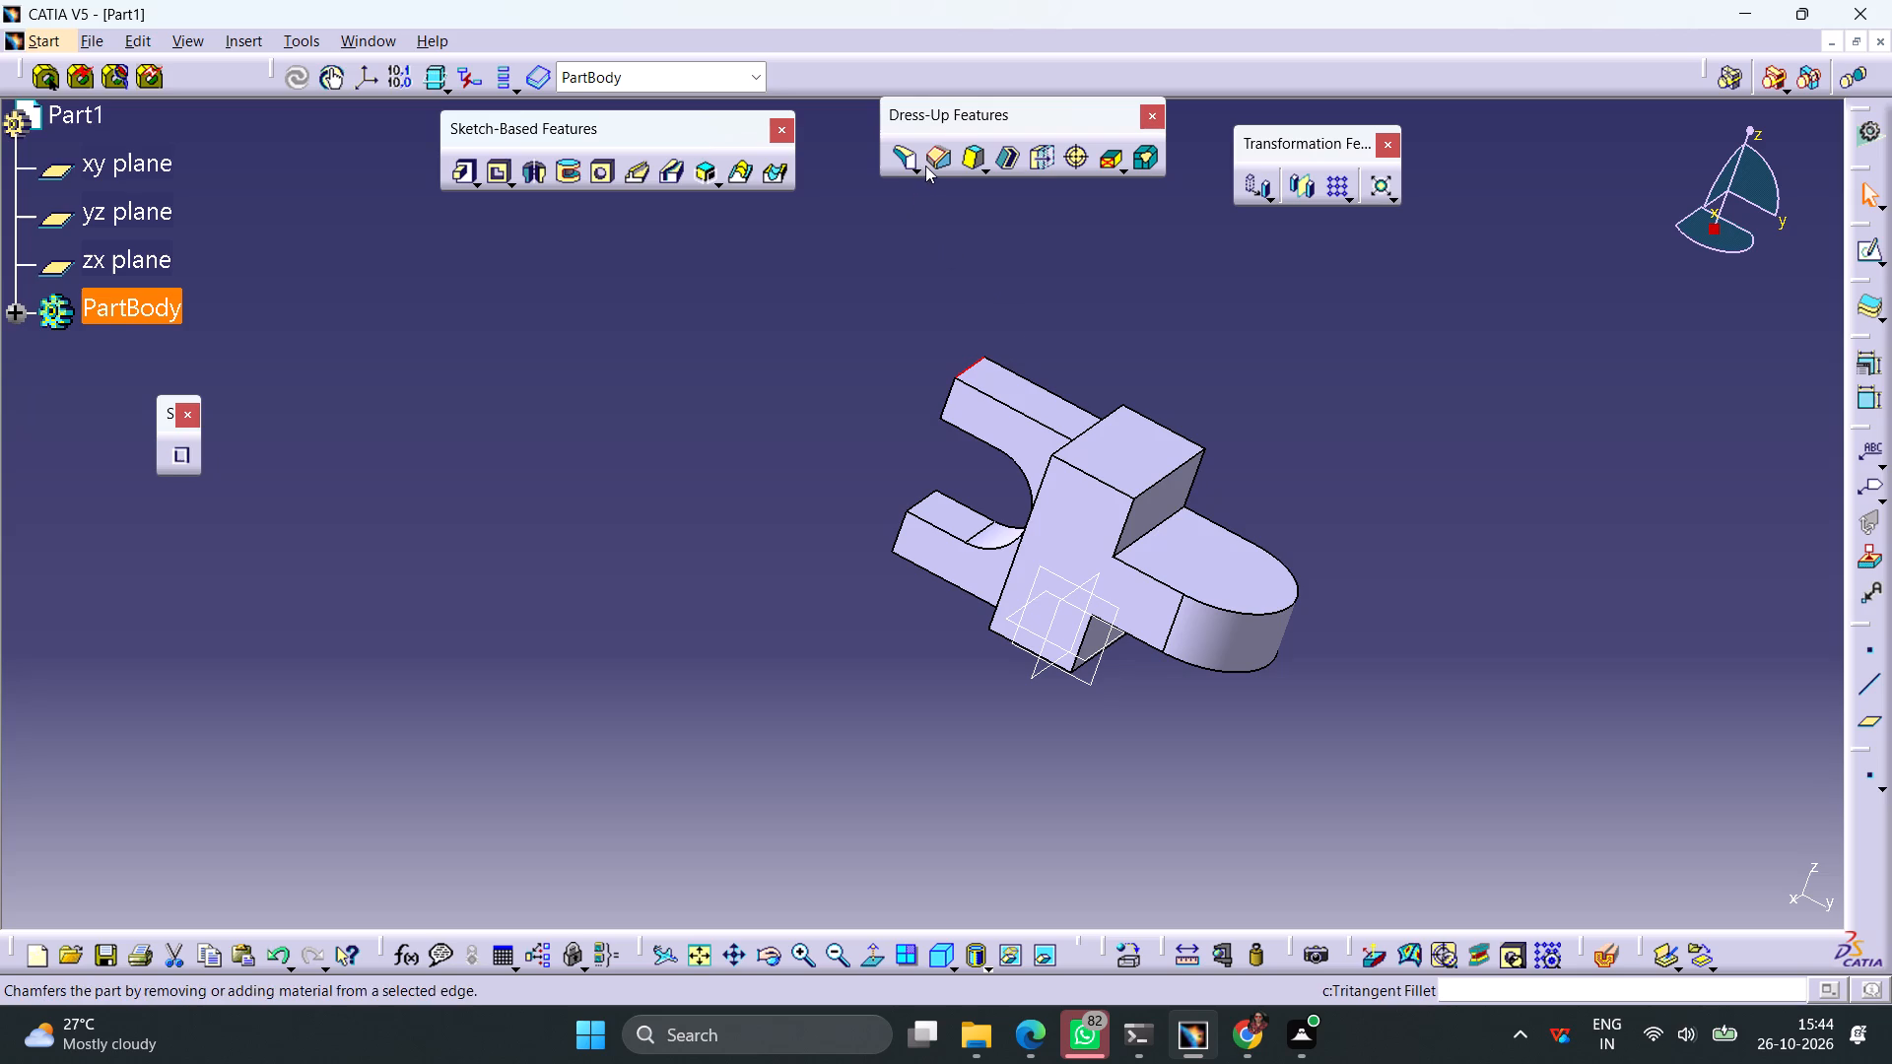
left_click(915, 166)
left_click(947, 189)
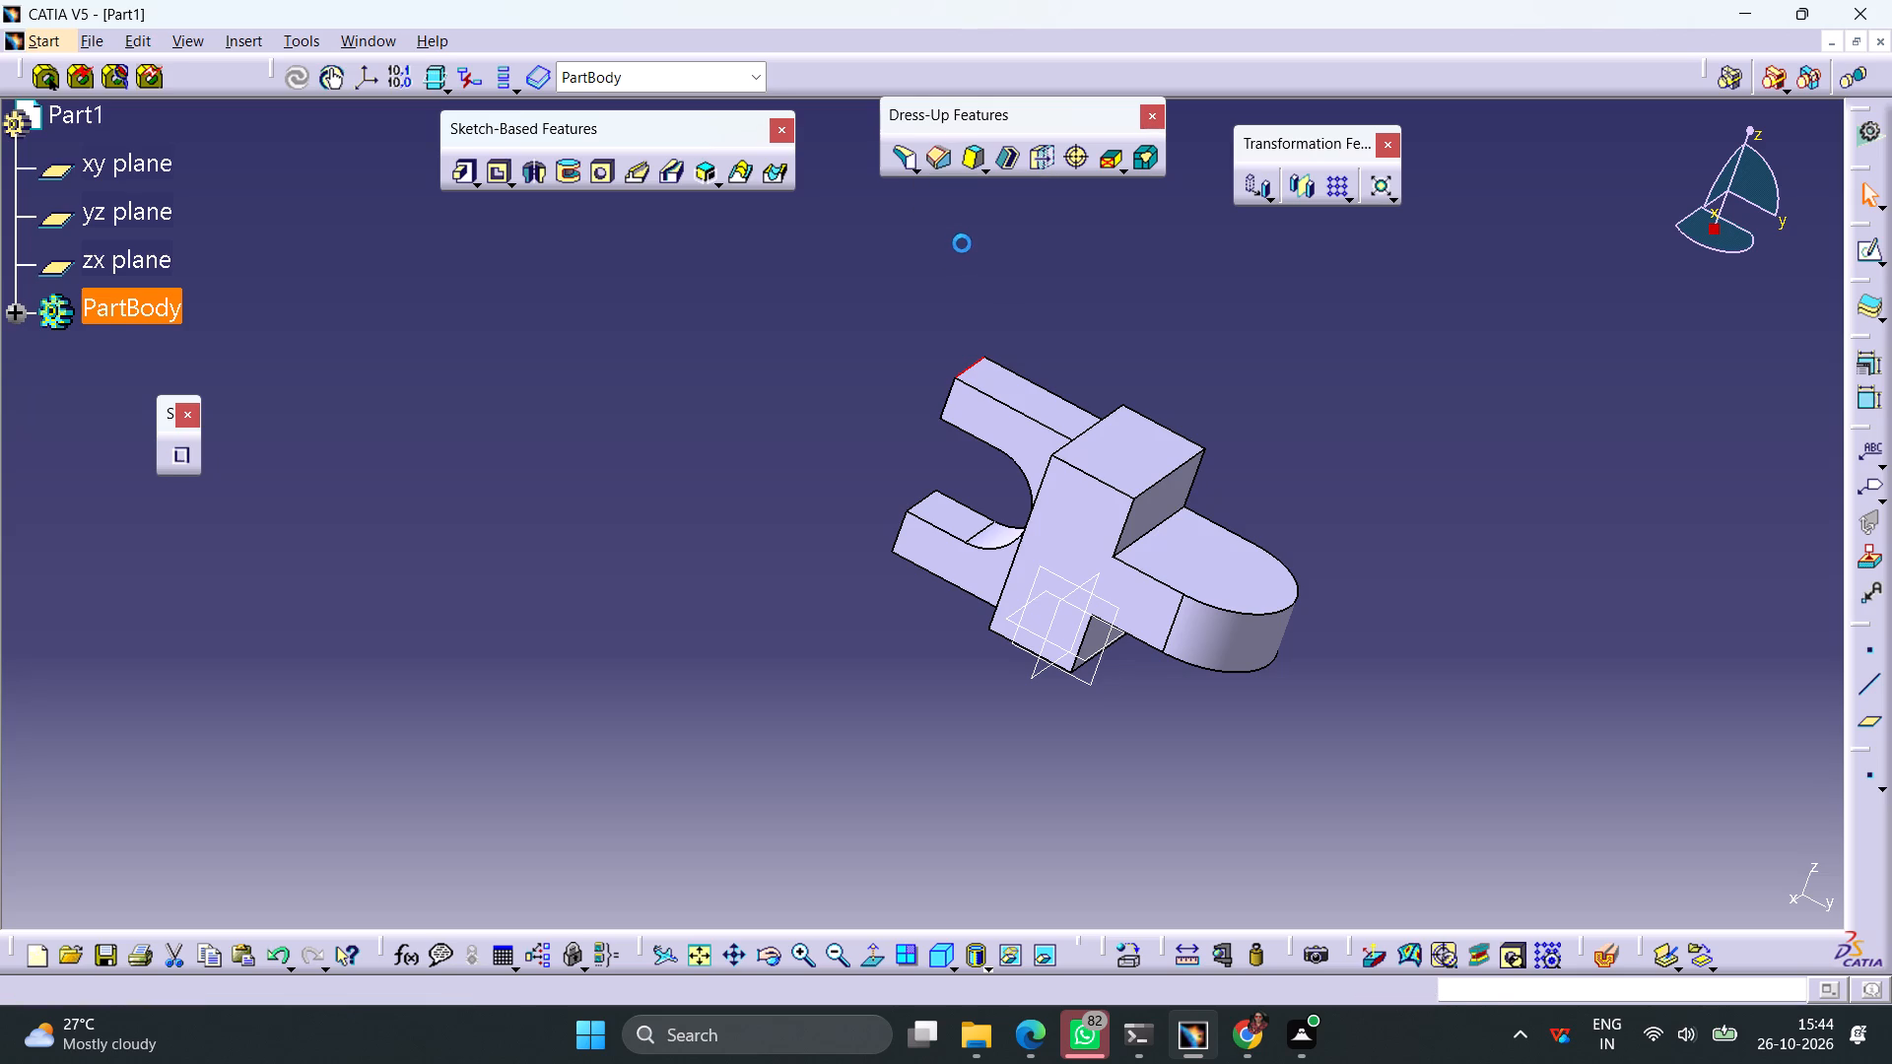
type("28")
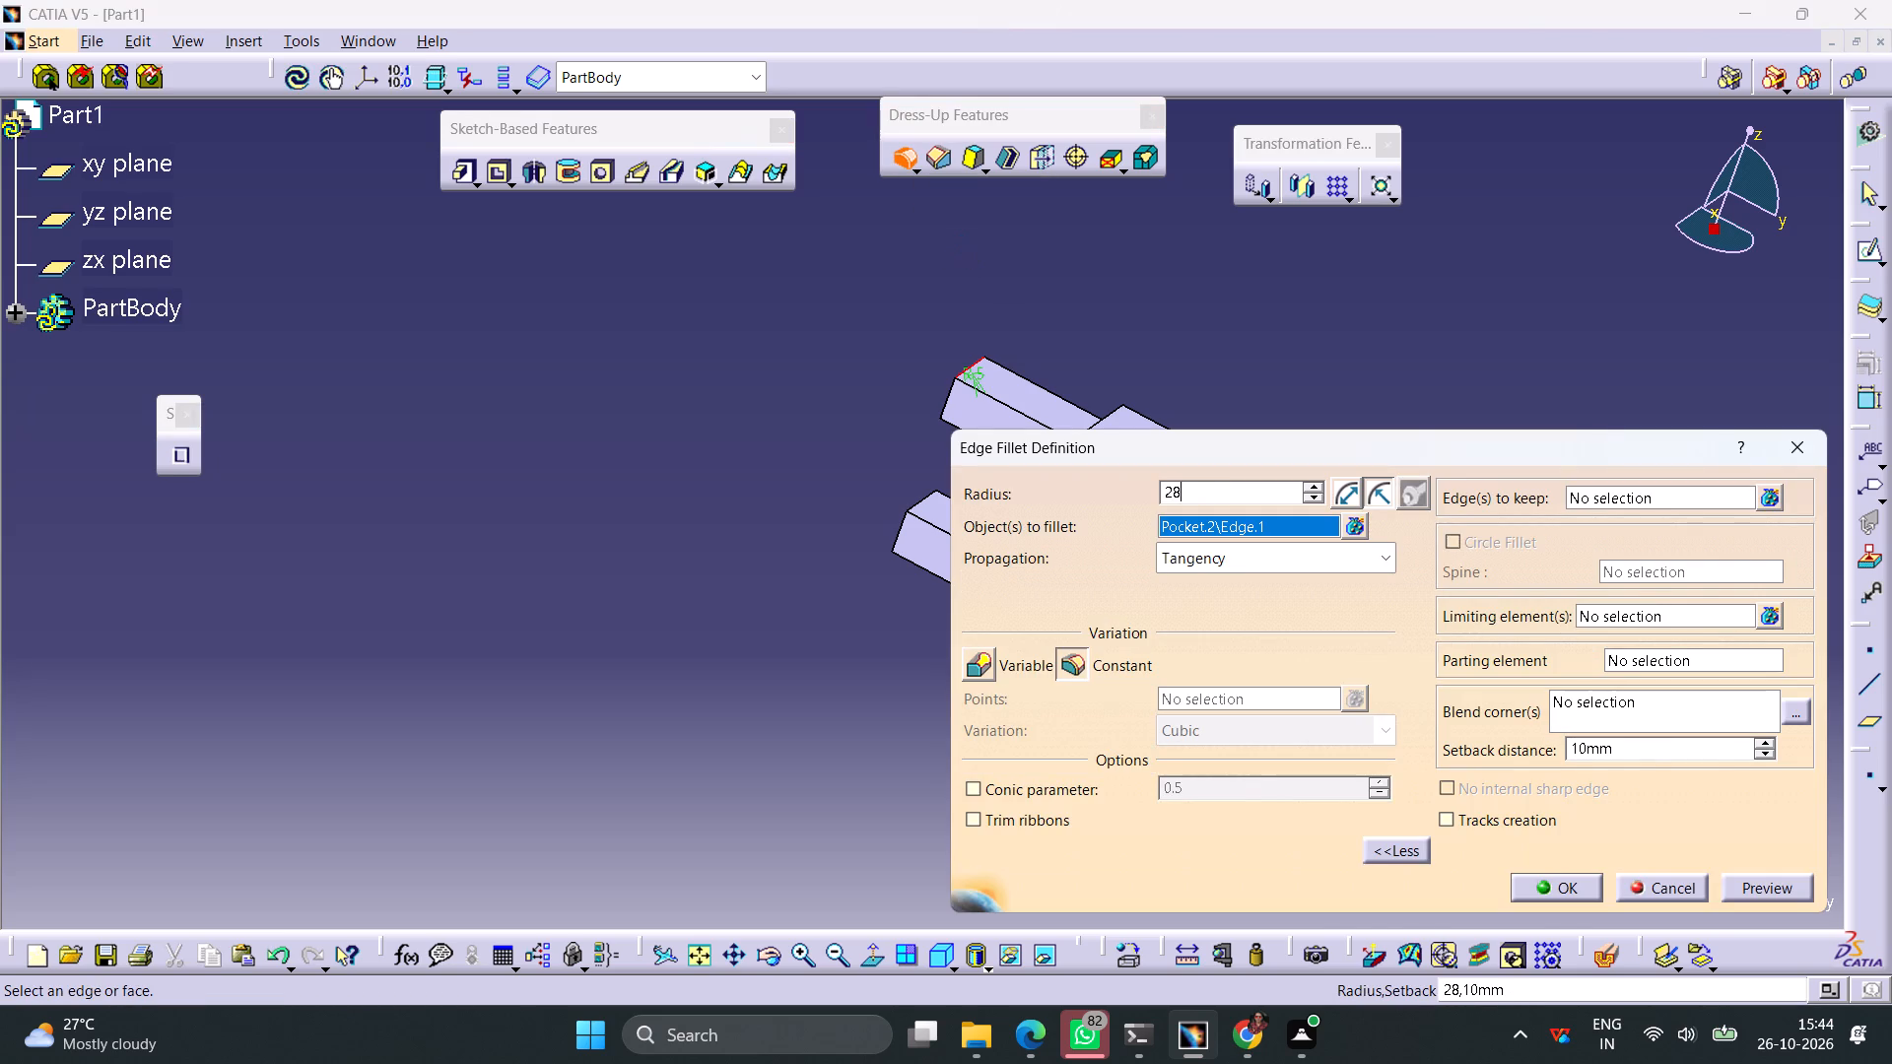
key("Return")
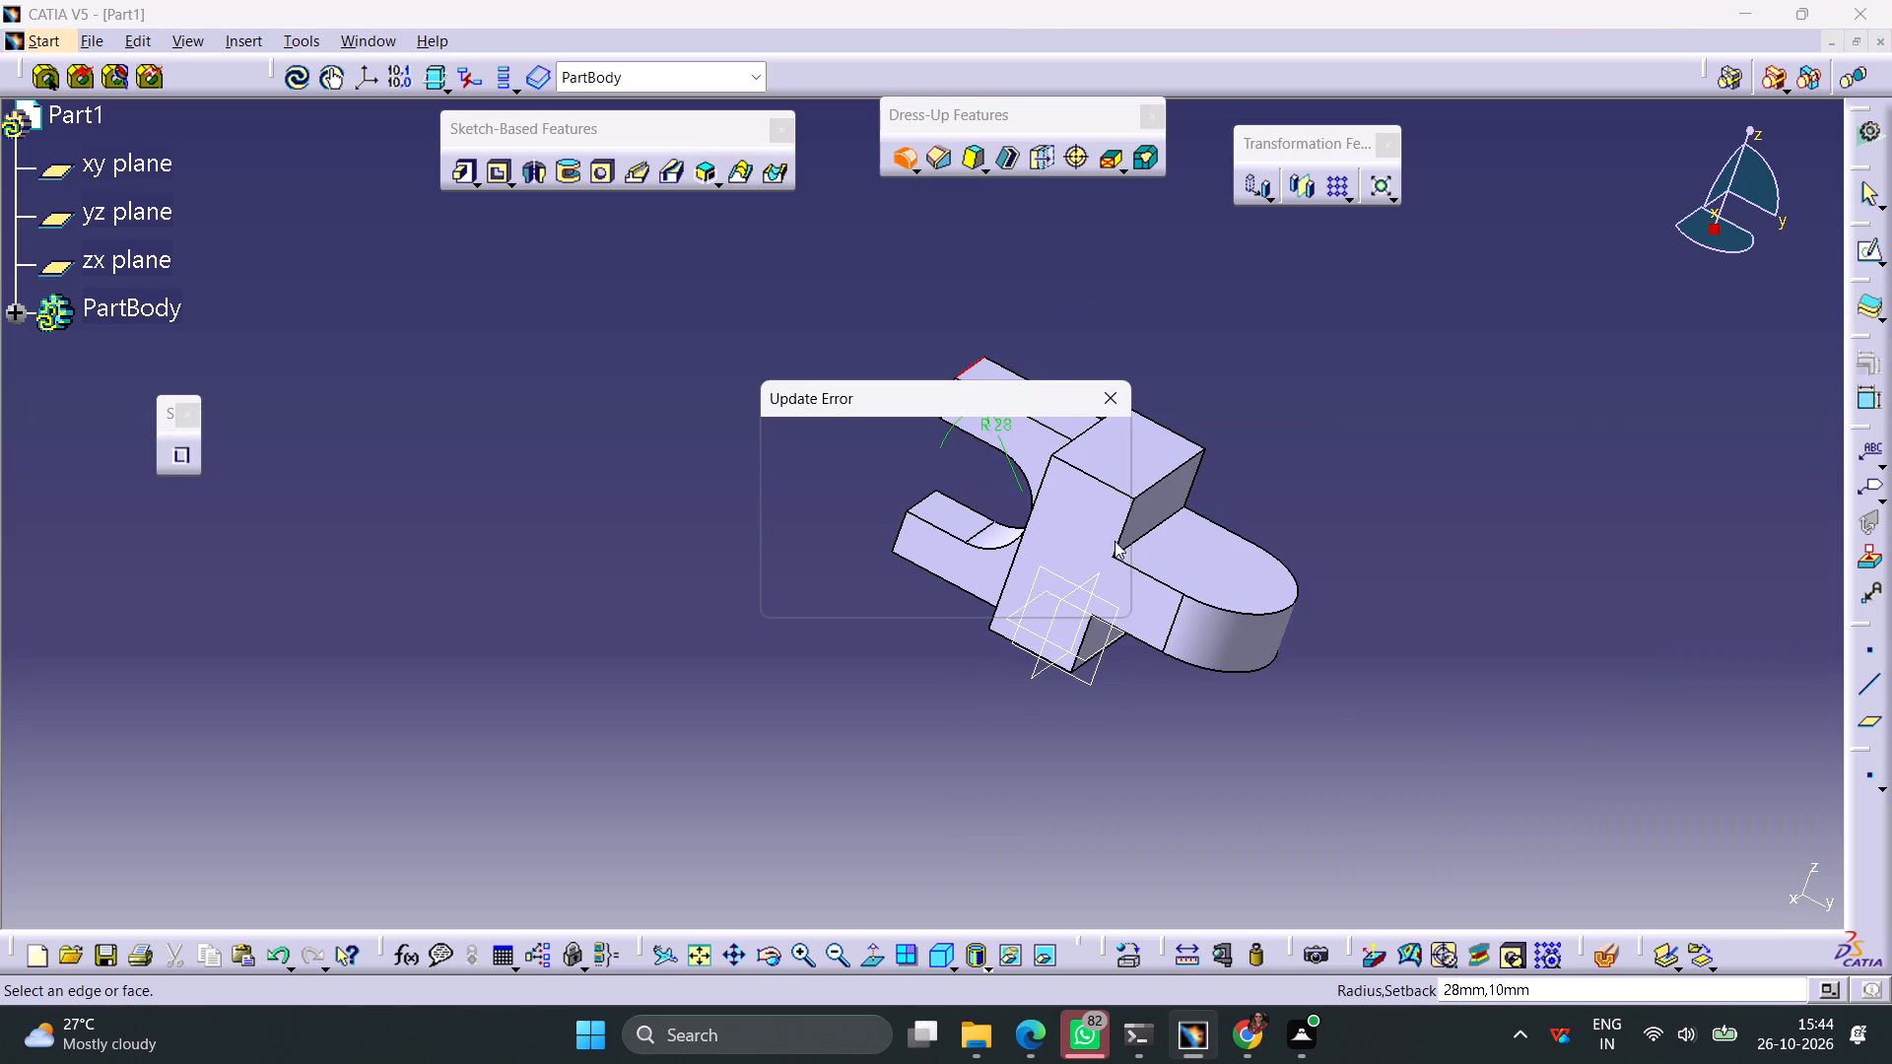
left_click(1071, 581)
left_click(1120, 577)
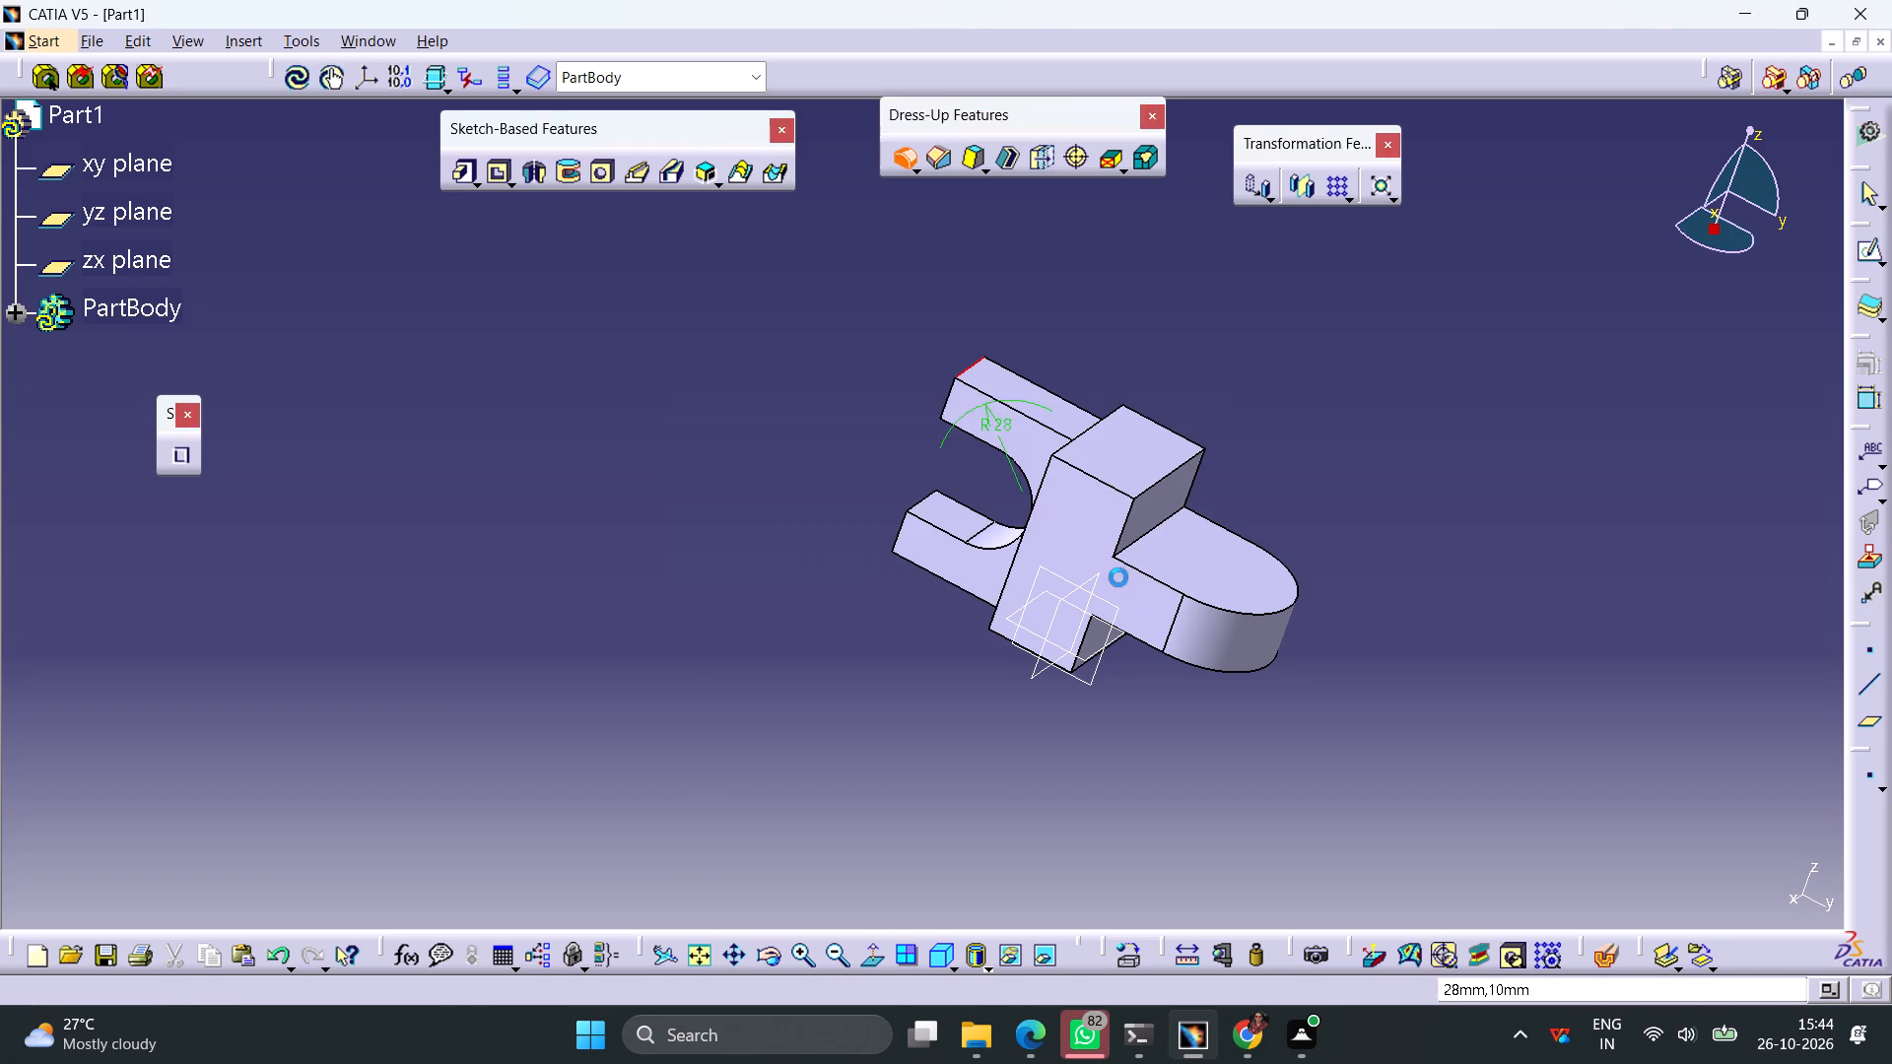
left_click(1764, 884)
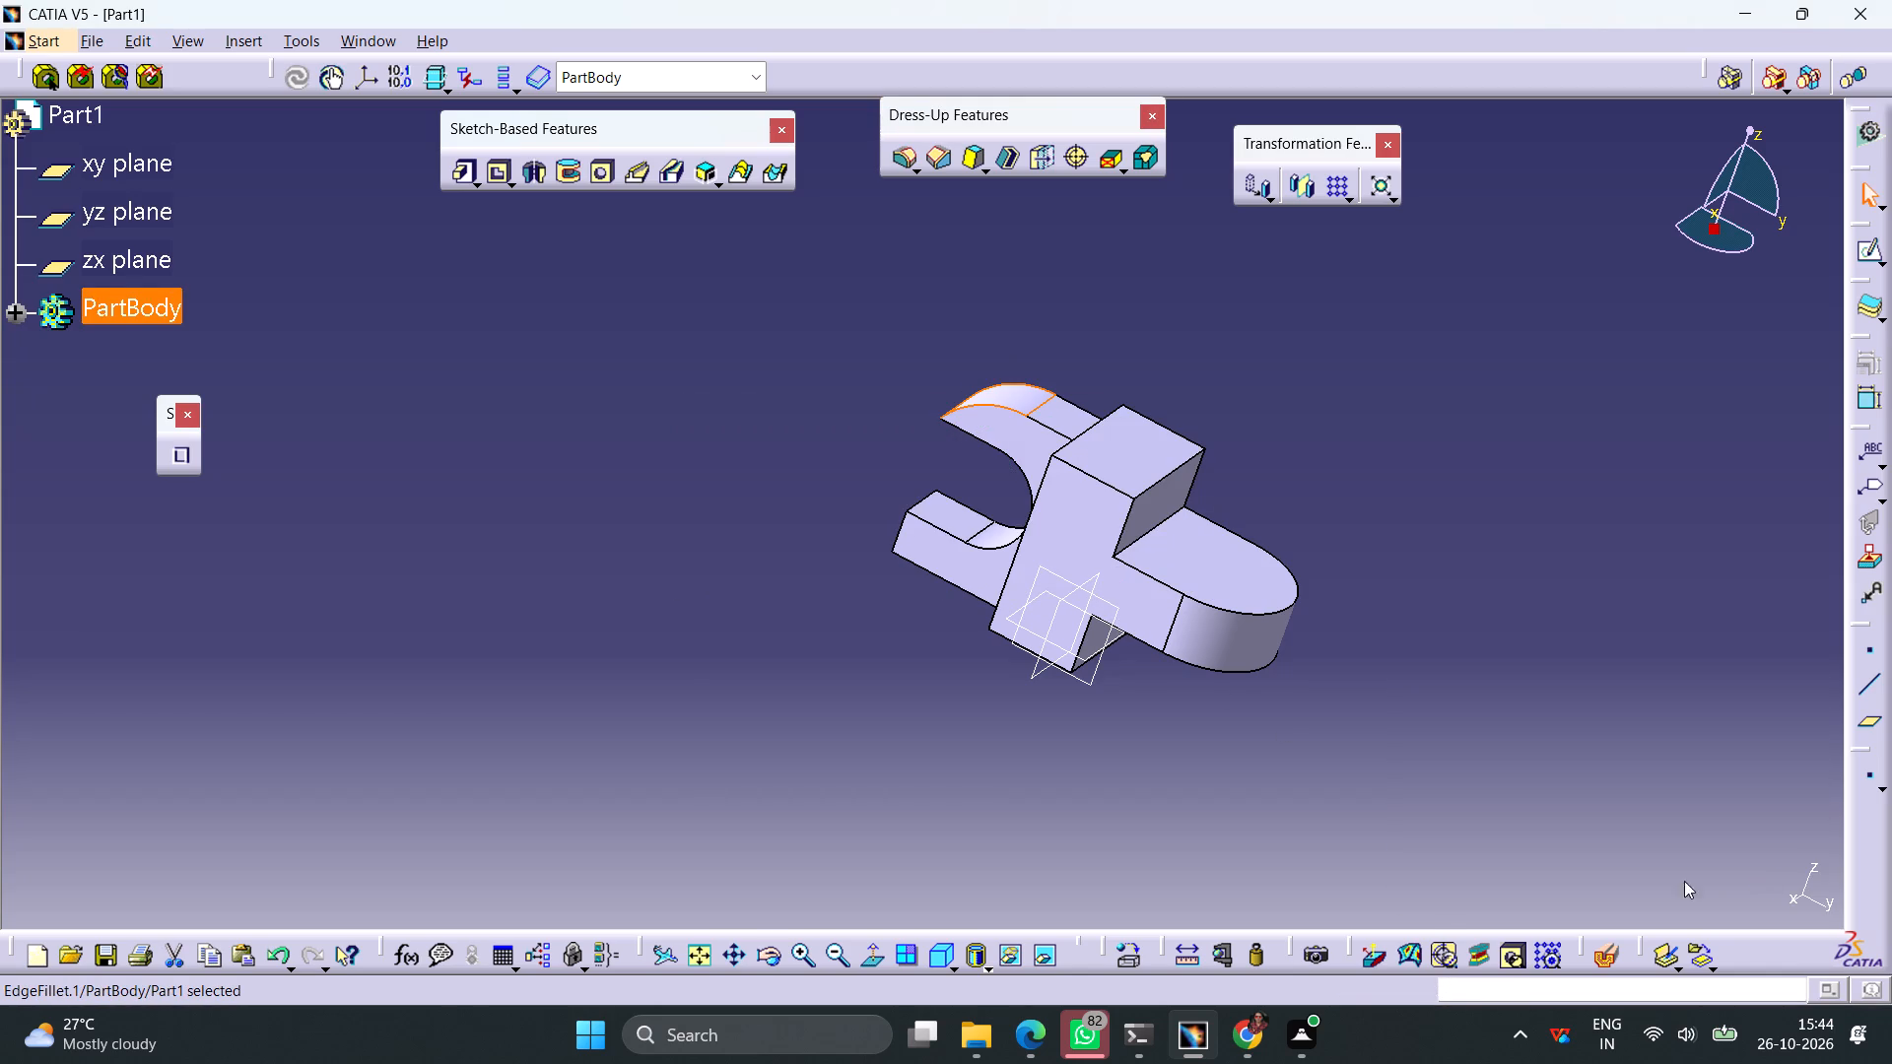
left_click(1154, 804)
Apply an edge fillet with a 28 mm radius to the outer end edge of the fork's lower prong, letting the system compute the keep edge.
middle_click_drag(1135, 786, 1250, 696)
right_click_drag(1135, 786, 1250, 696)
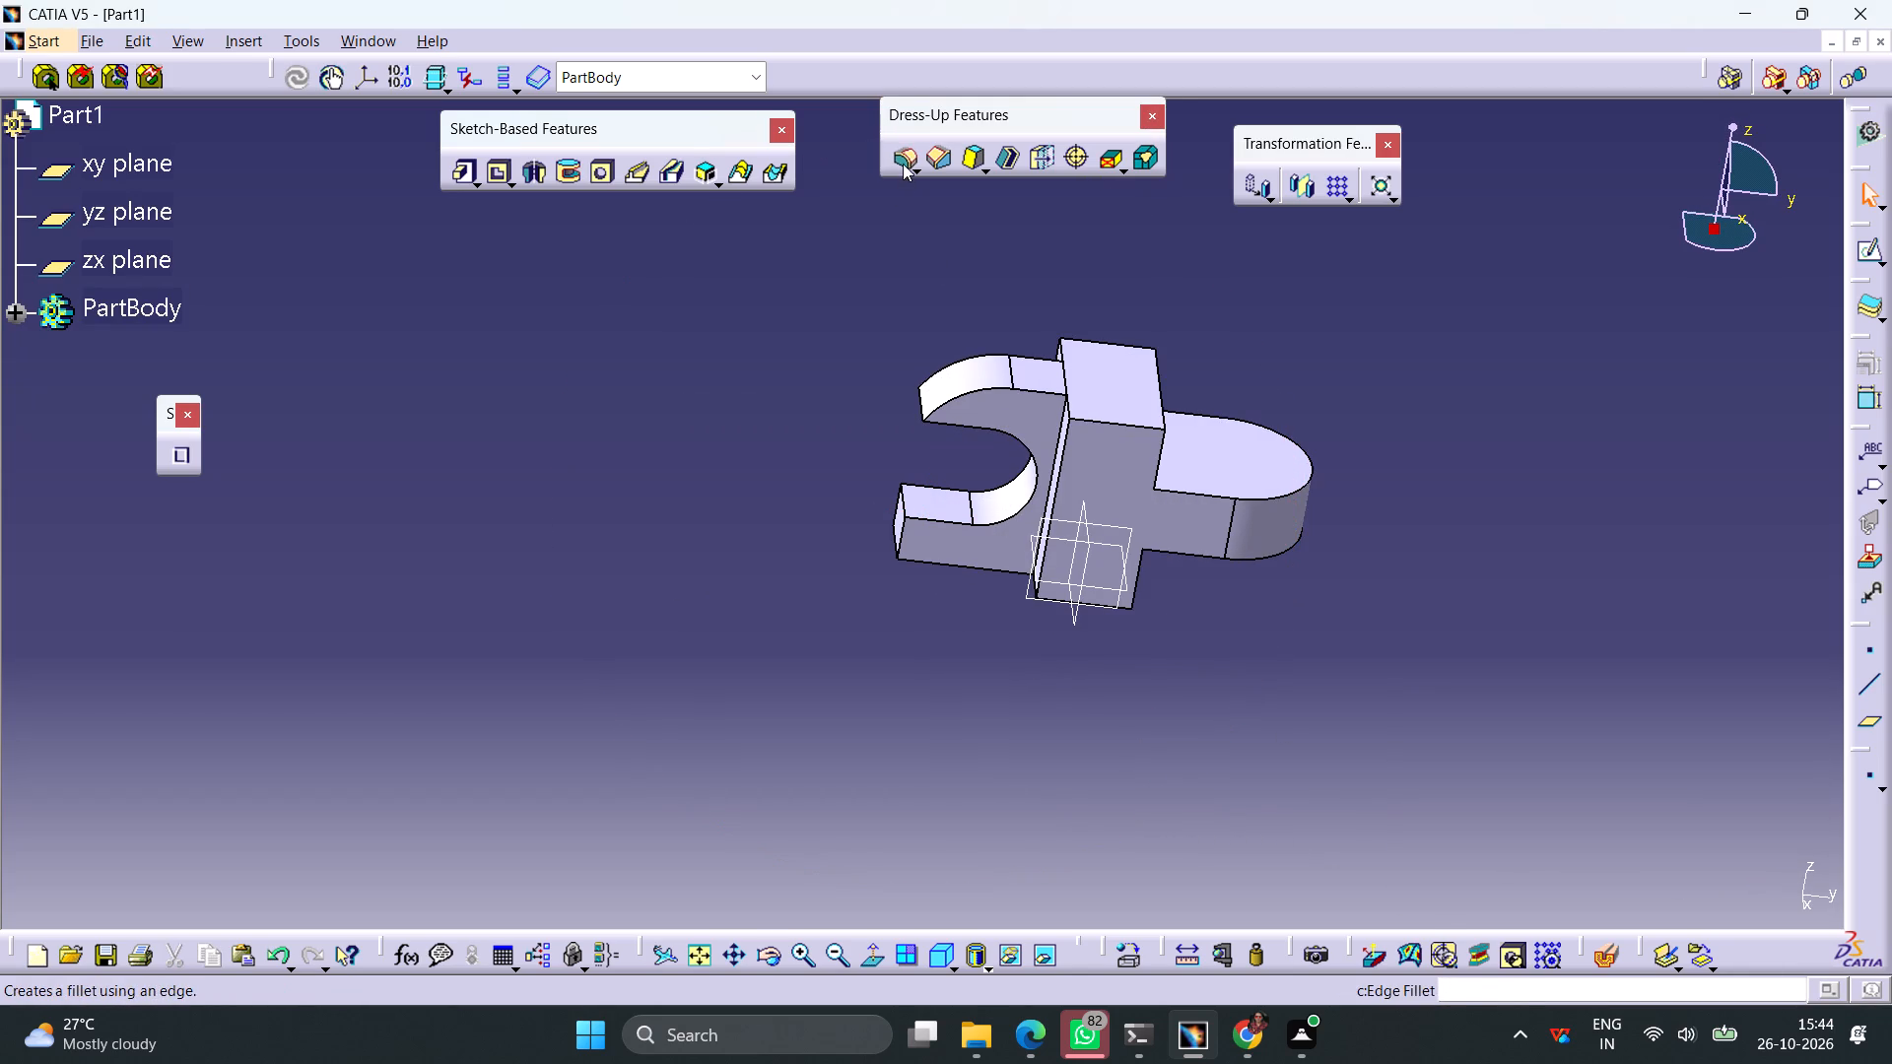
left_click(903, 164)
middle_click_drag(898, 647, 914, 464)
right_click_drag(898, 647, 914, 464)
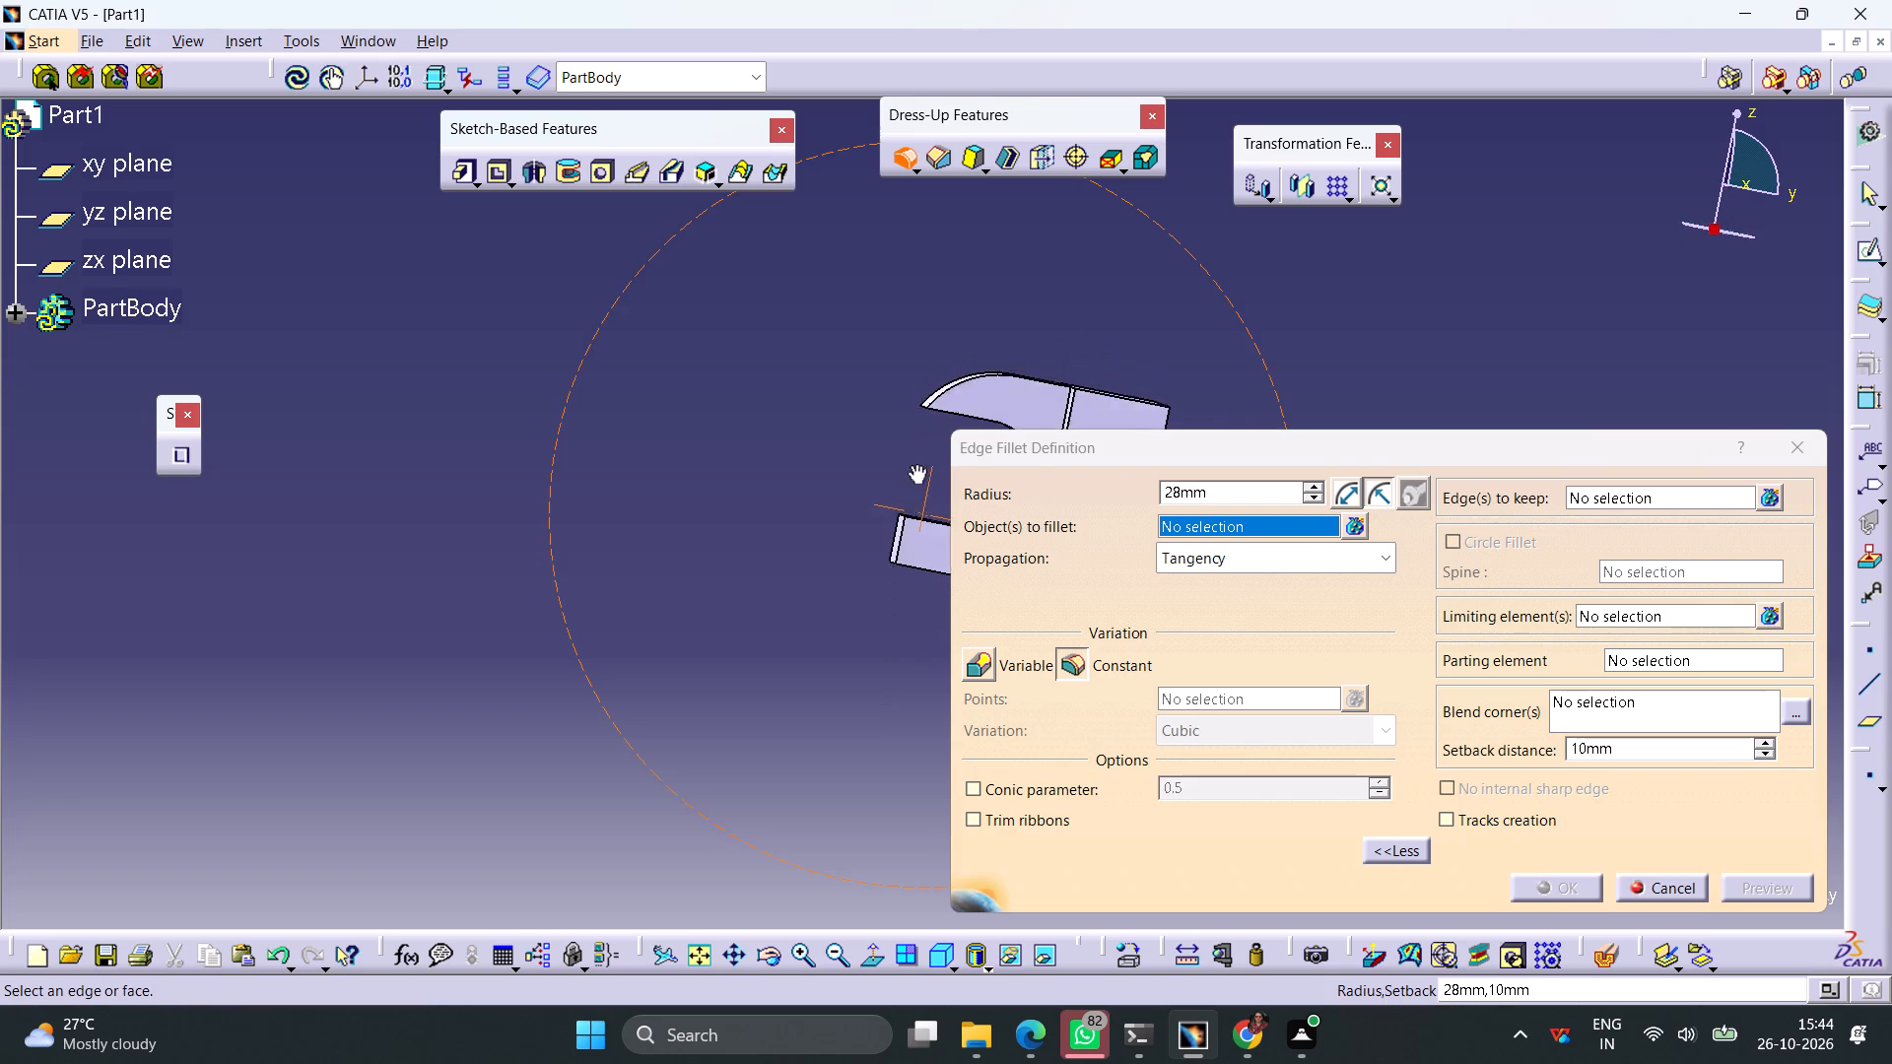
middle_click_drag(914, 464, 920, 424)
right_click_drag(914, 464, 920, 424)
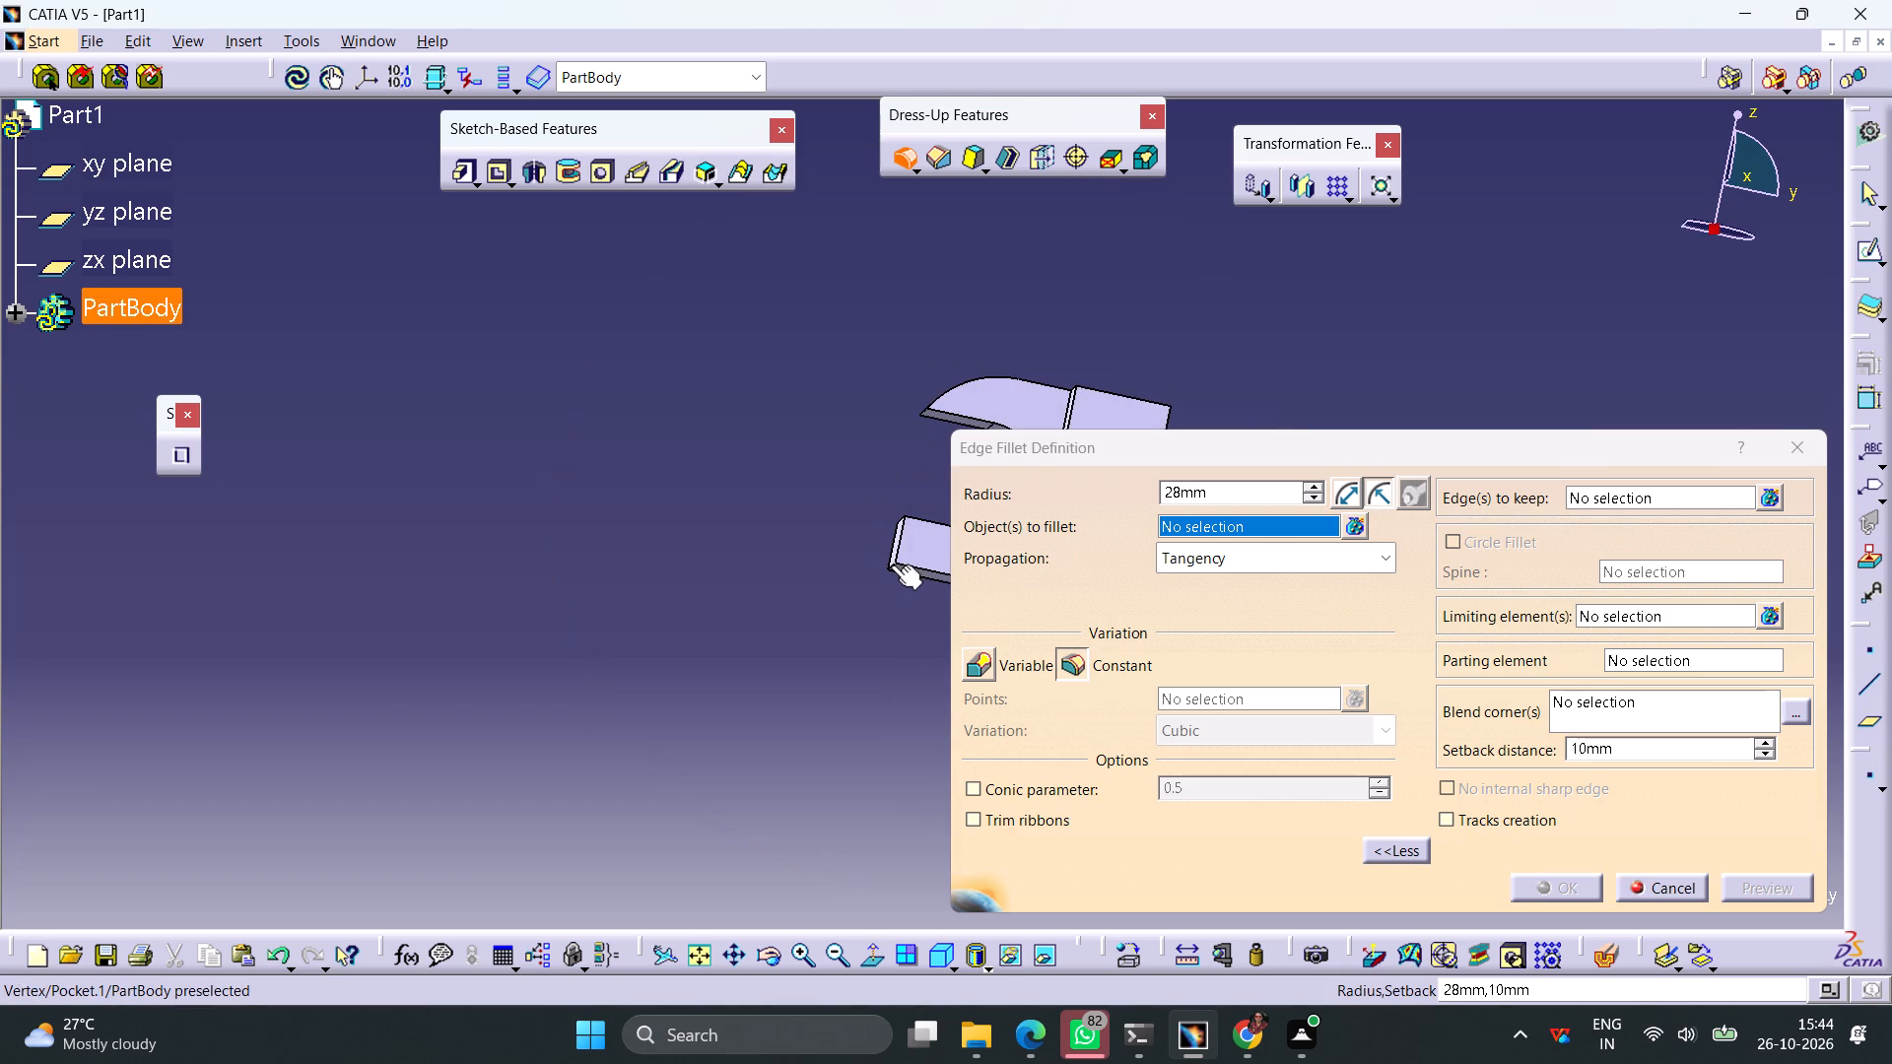
left_click(891, 565)
left_click(1580, 892)
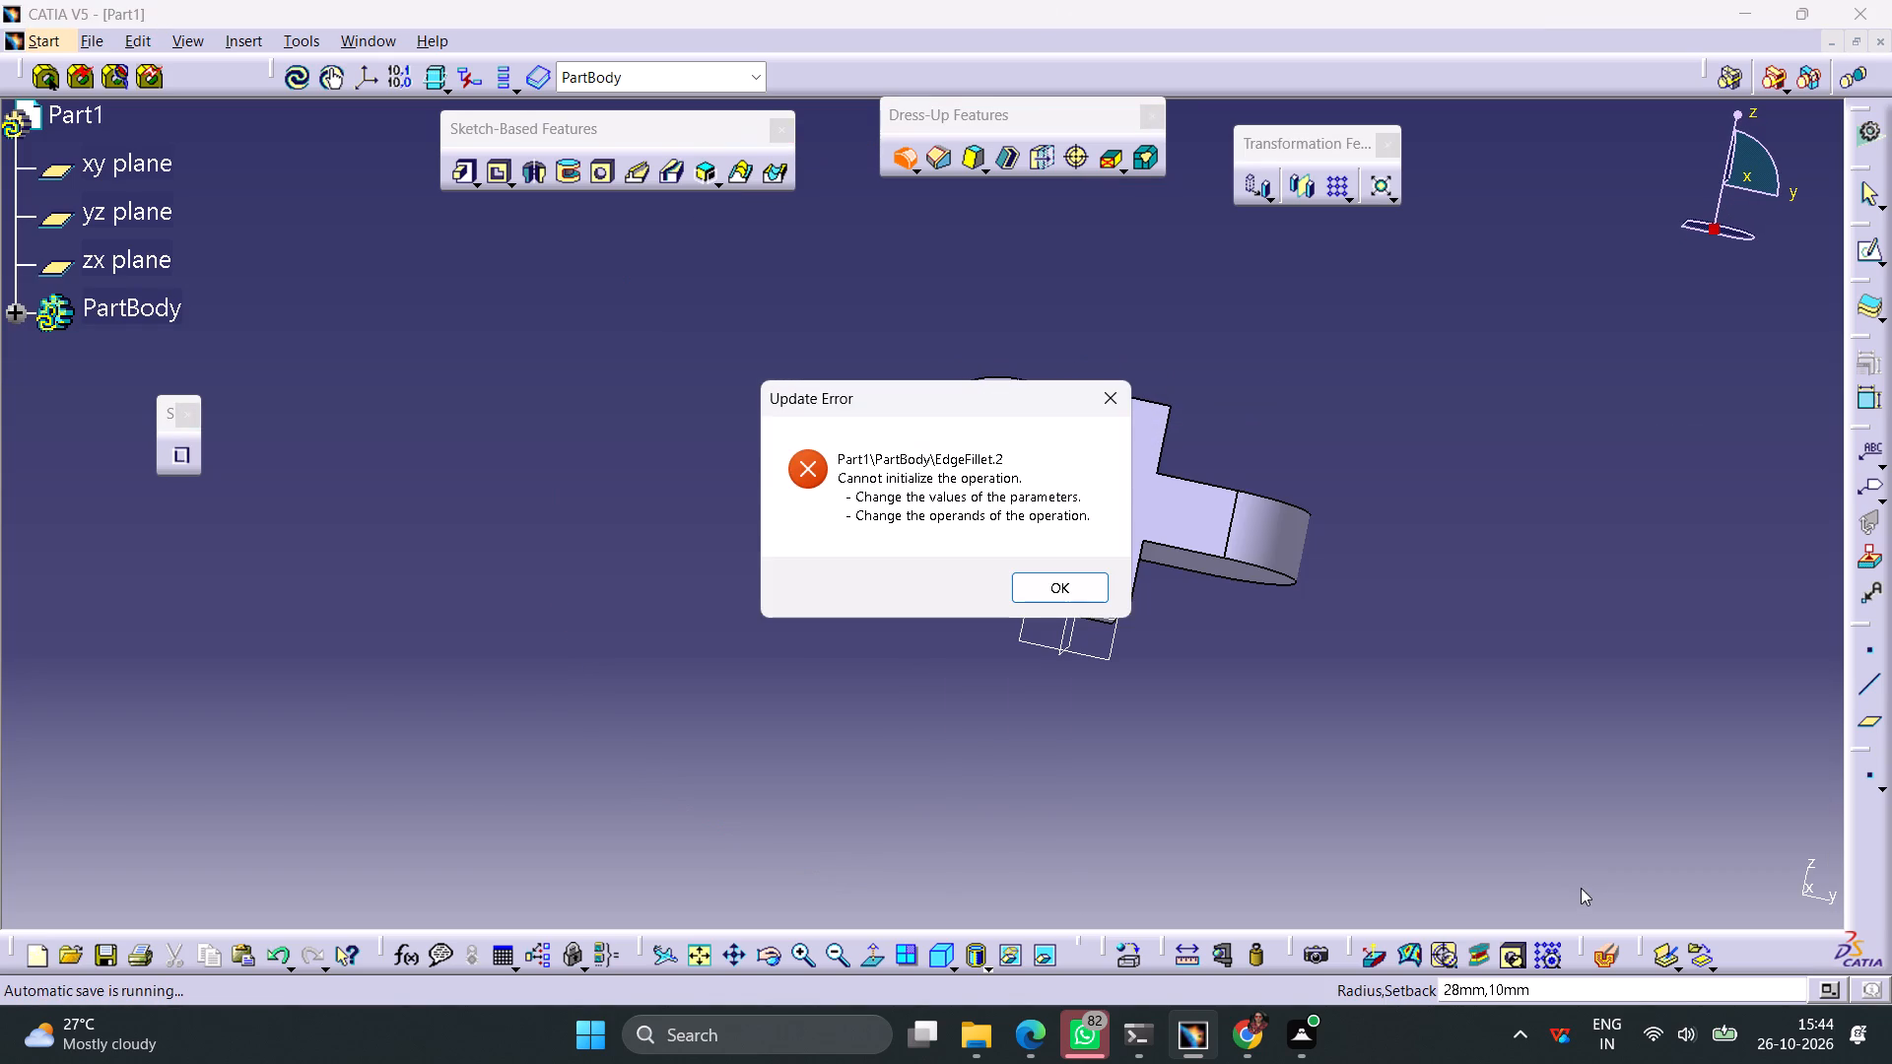
left_click(1074, 588)
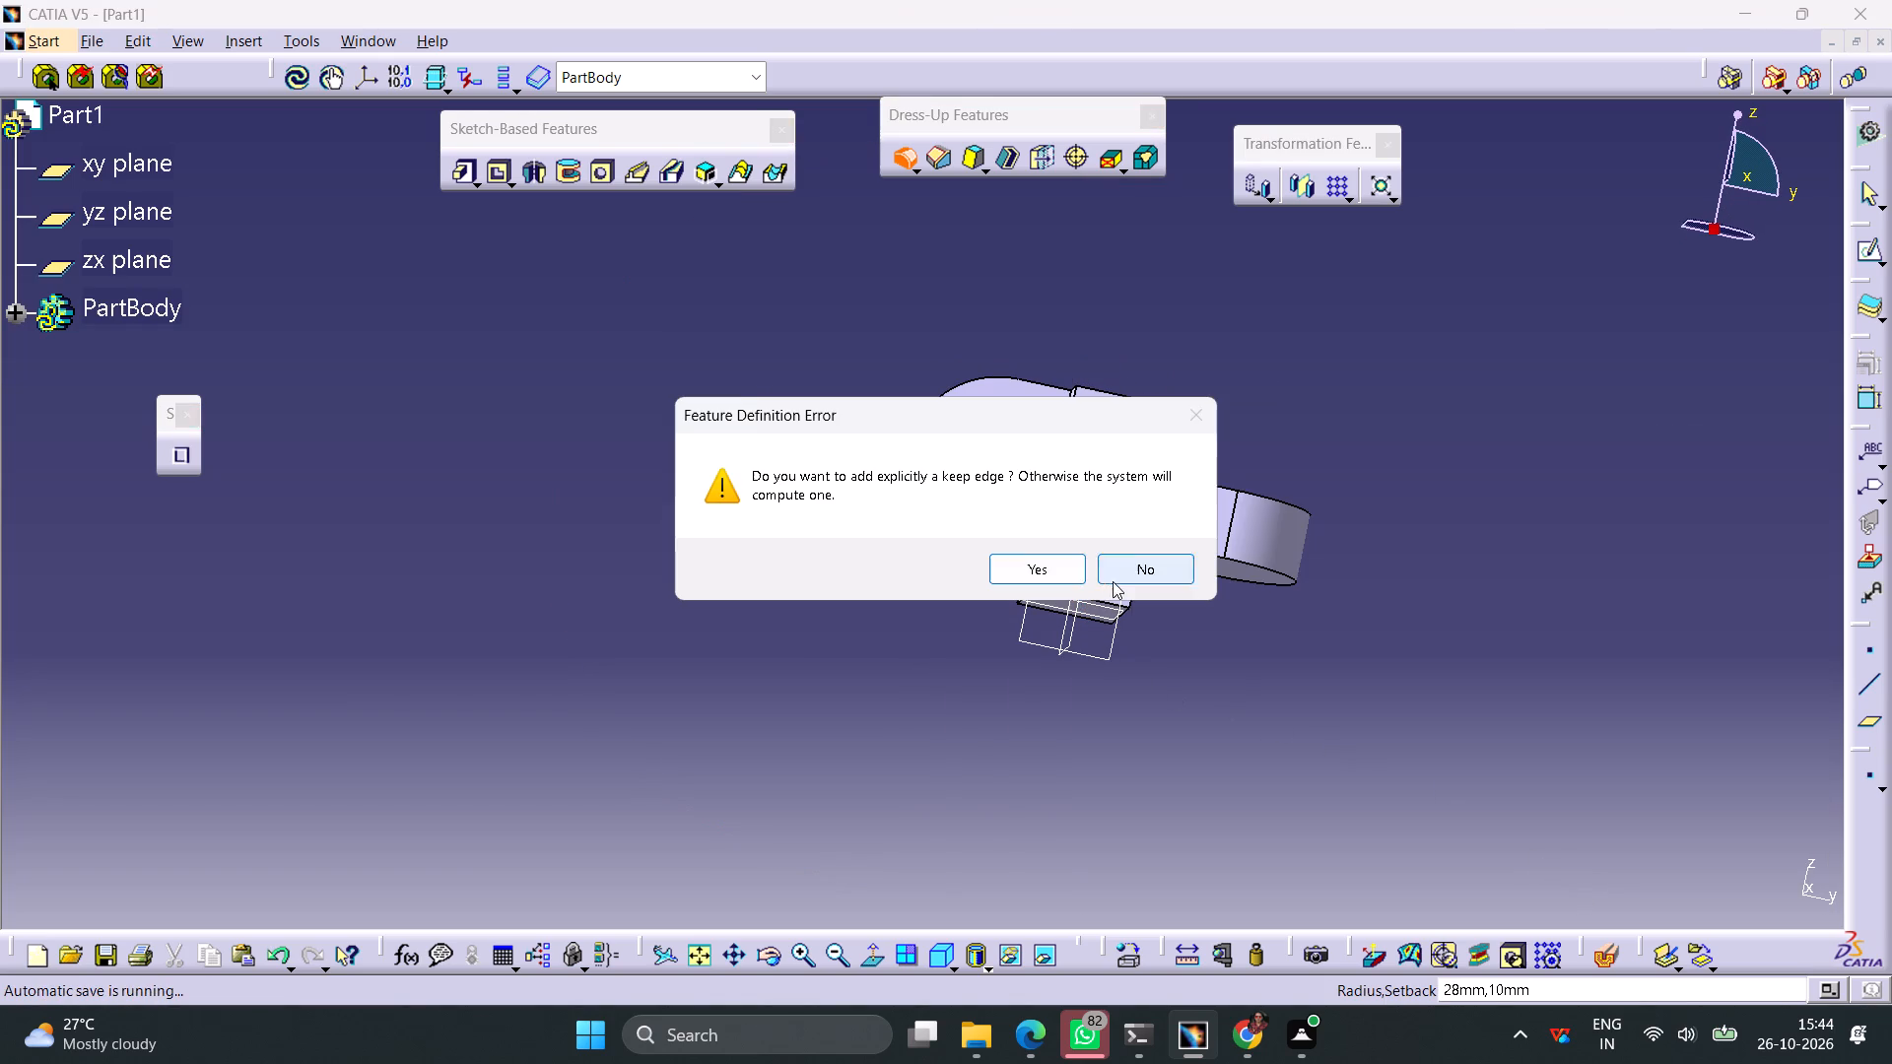
left_click(1074, 569)
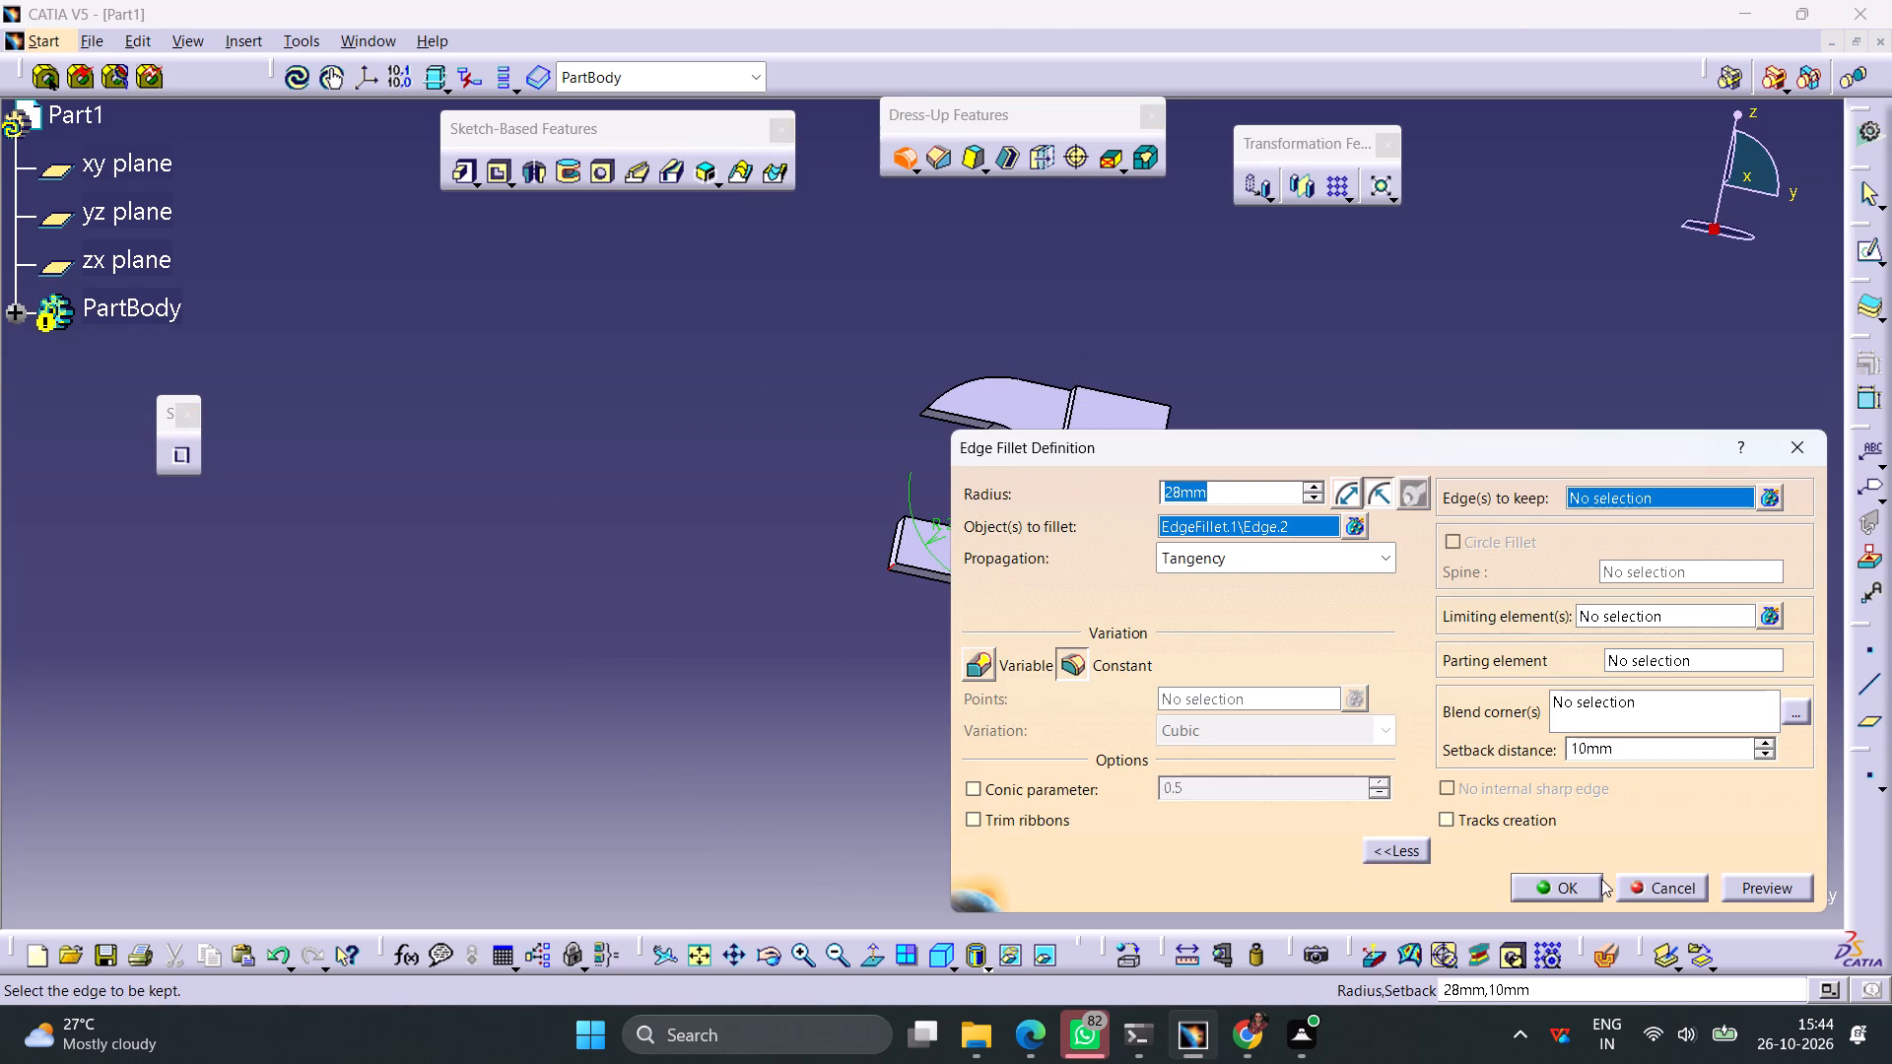
left_click(1564, 888)
left_click(1070, 579)
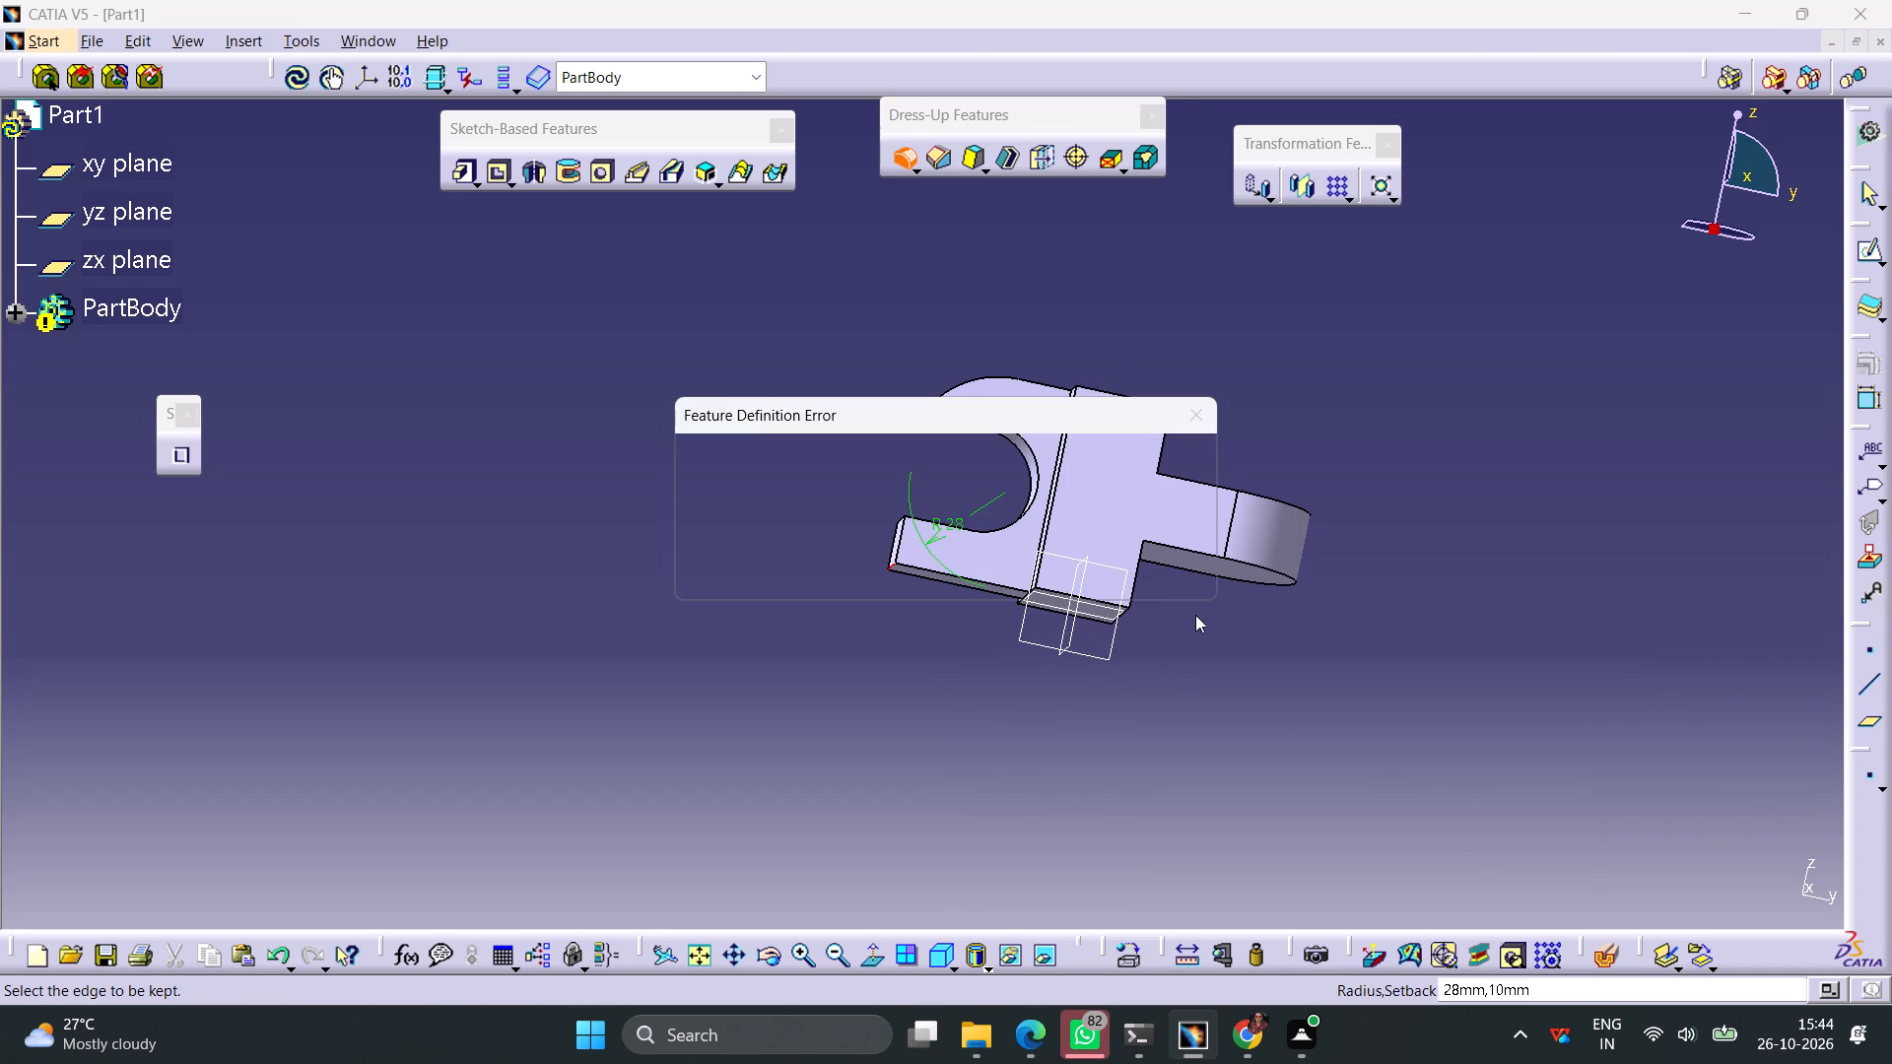
left_click(1158, 580)
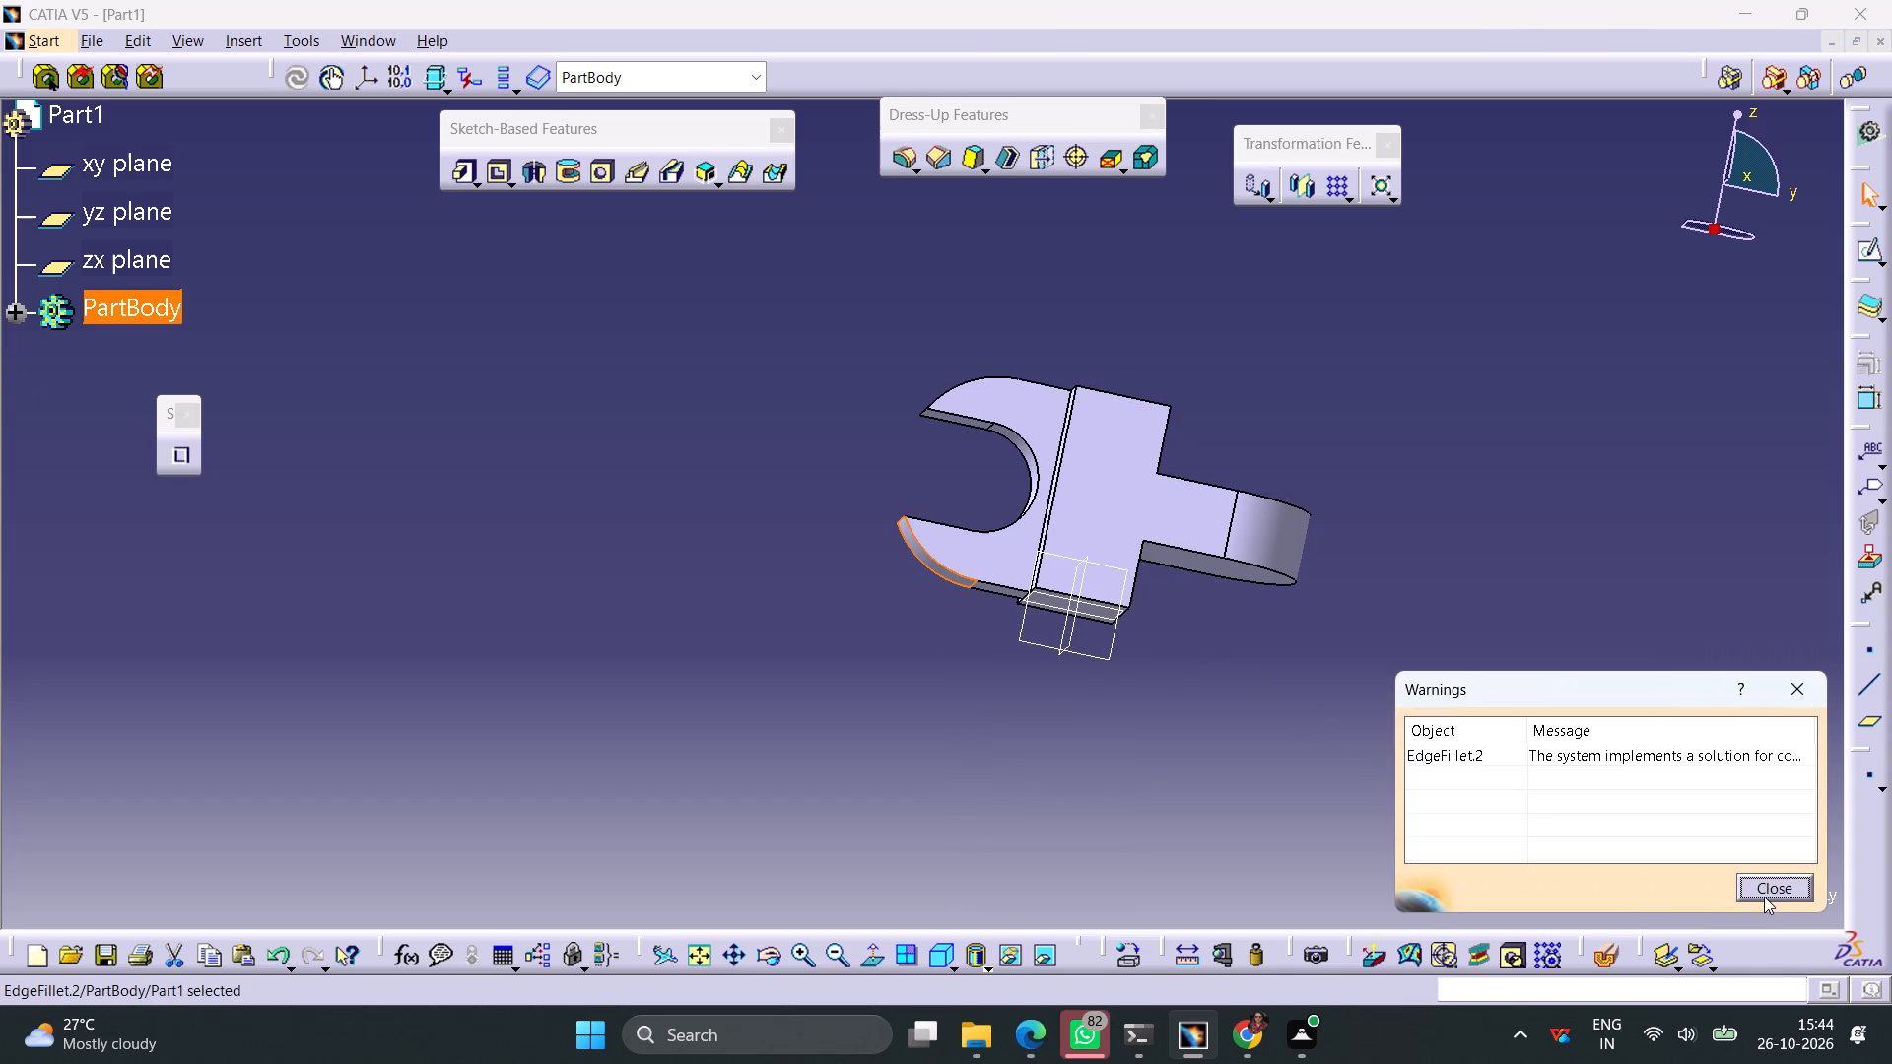
left_click(1764, 897)
left_click(1395, 710)
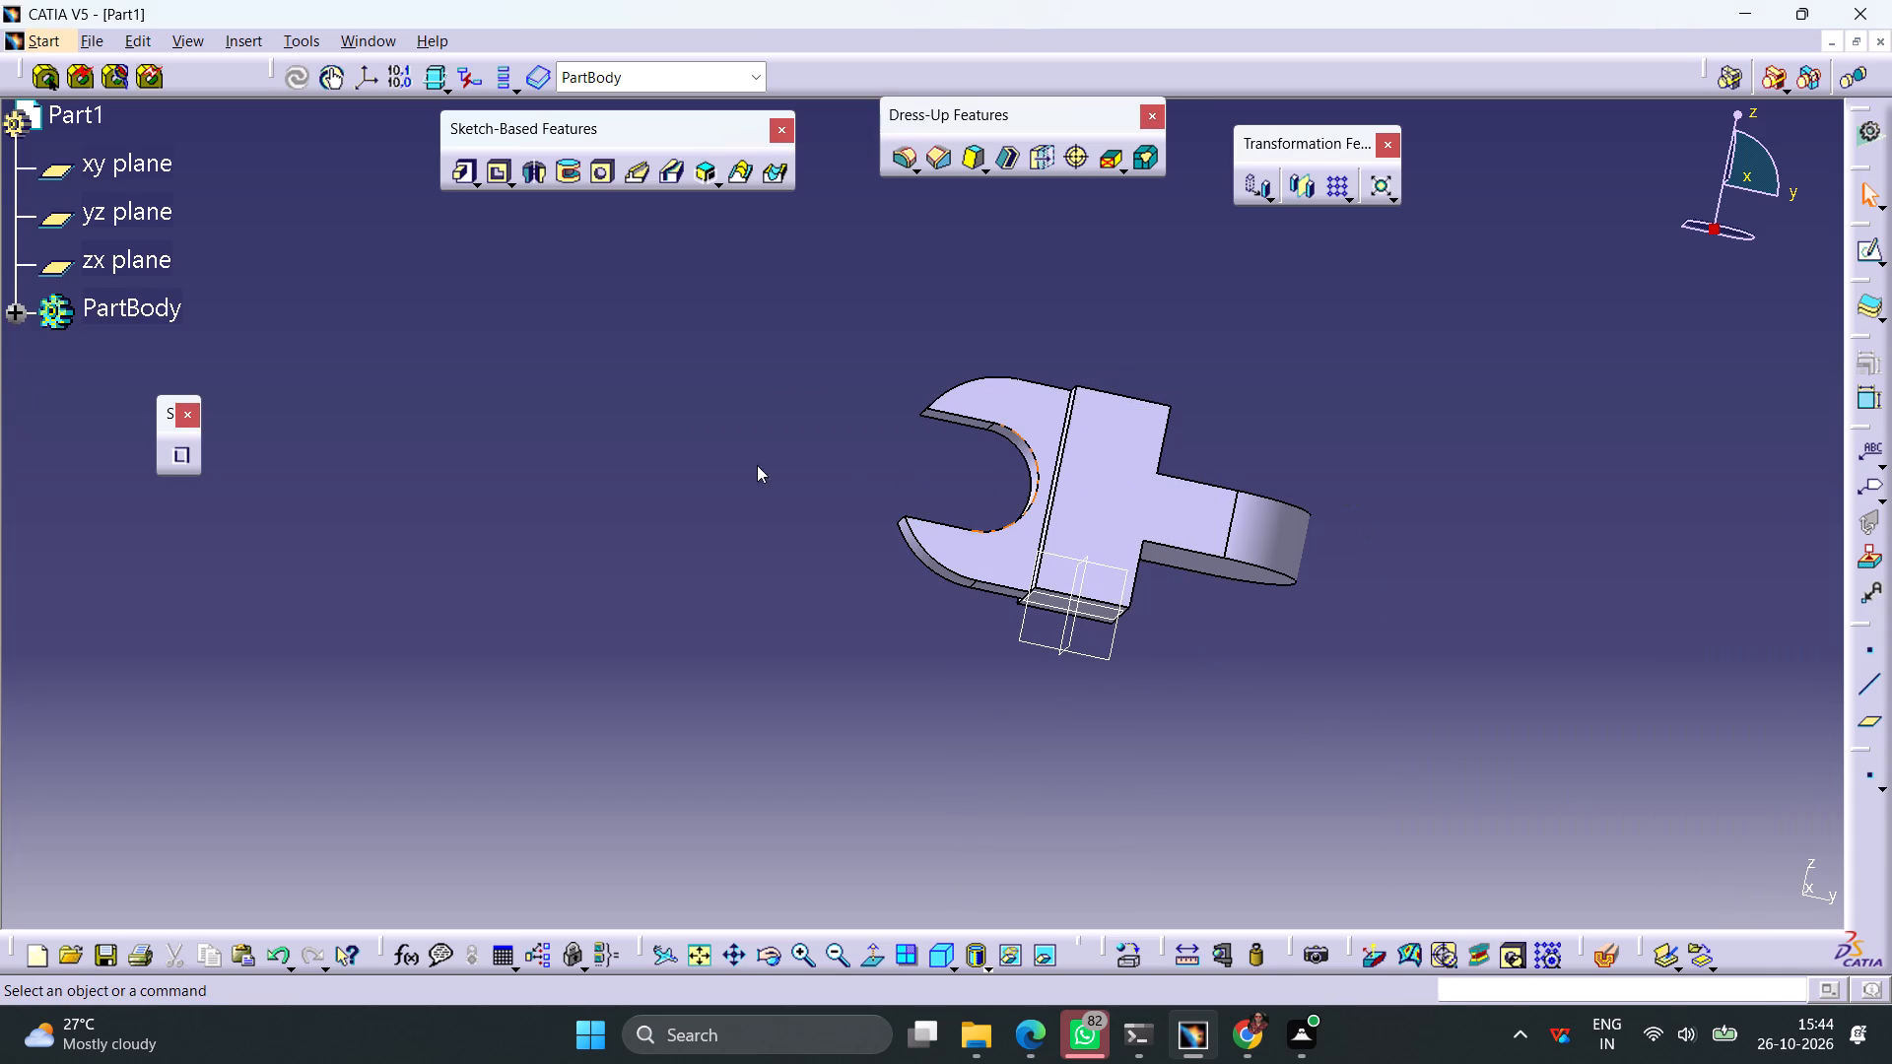
Open a new sketch on the flat top face of the rounded tongue.
middle_click_drag(874, 442, 960, 675)
right_click_drag(874, 442, 960, 675)
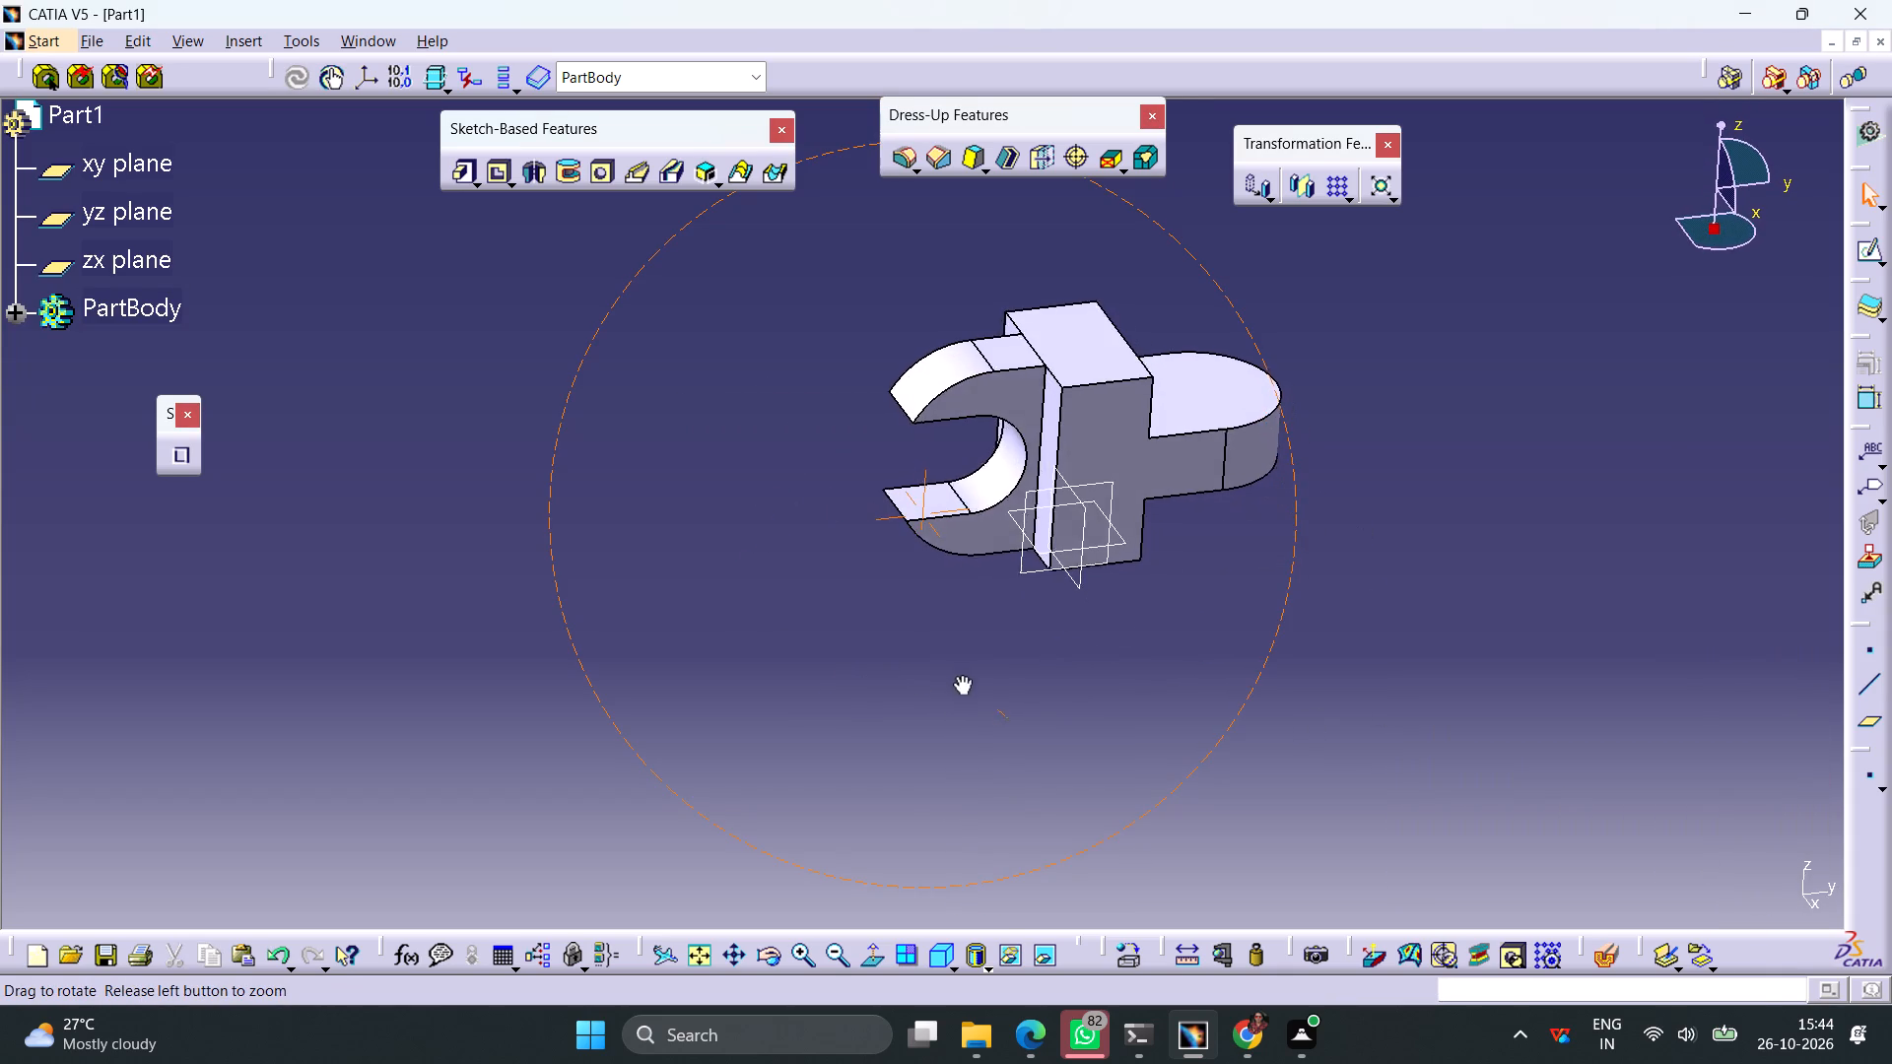
right_click_drag(960, 675, 974, 720)
middle_click_drag(960, 675, 974, 720)
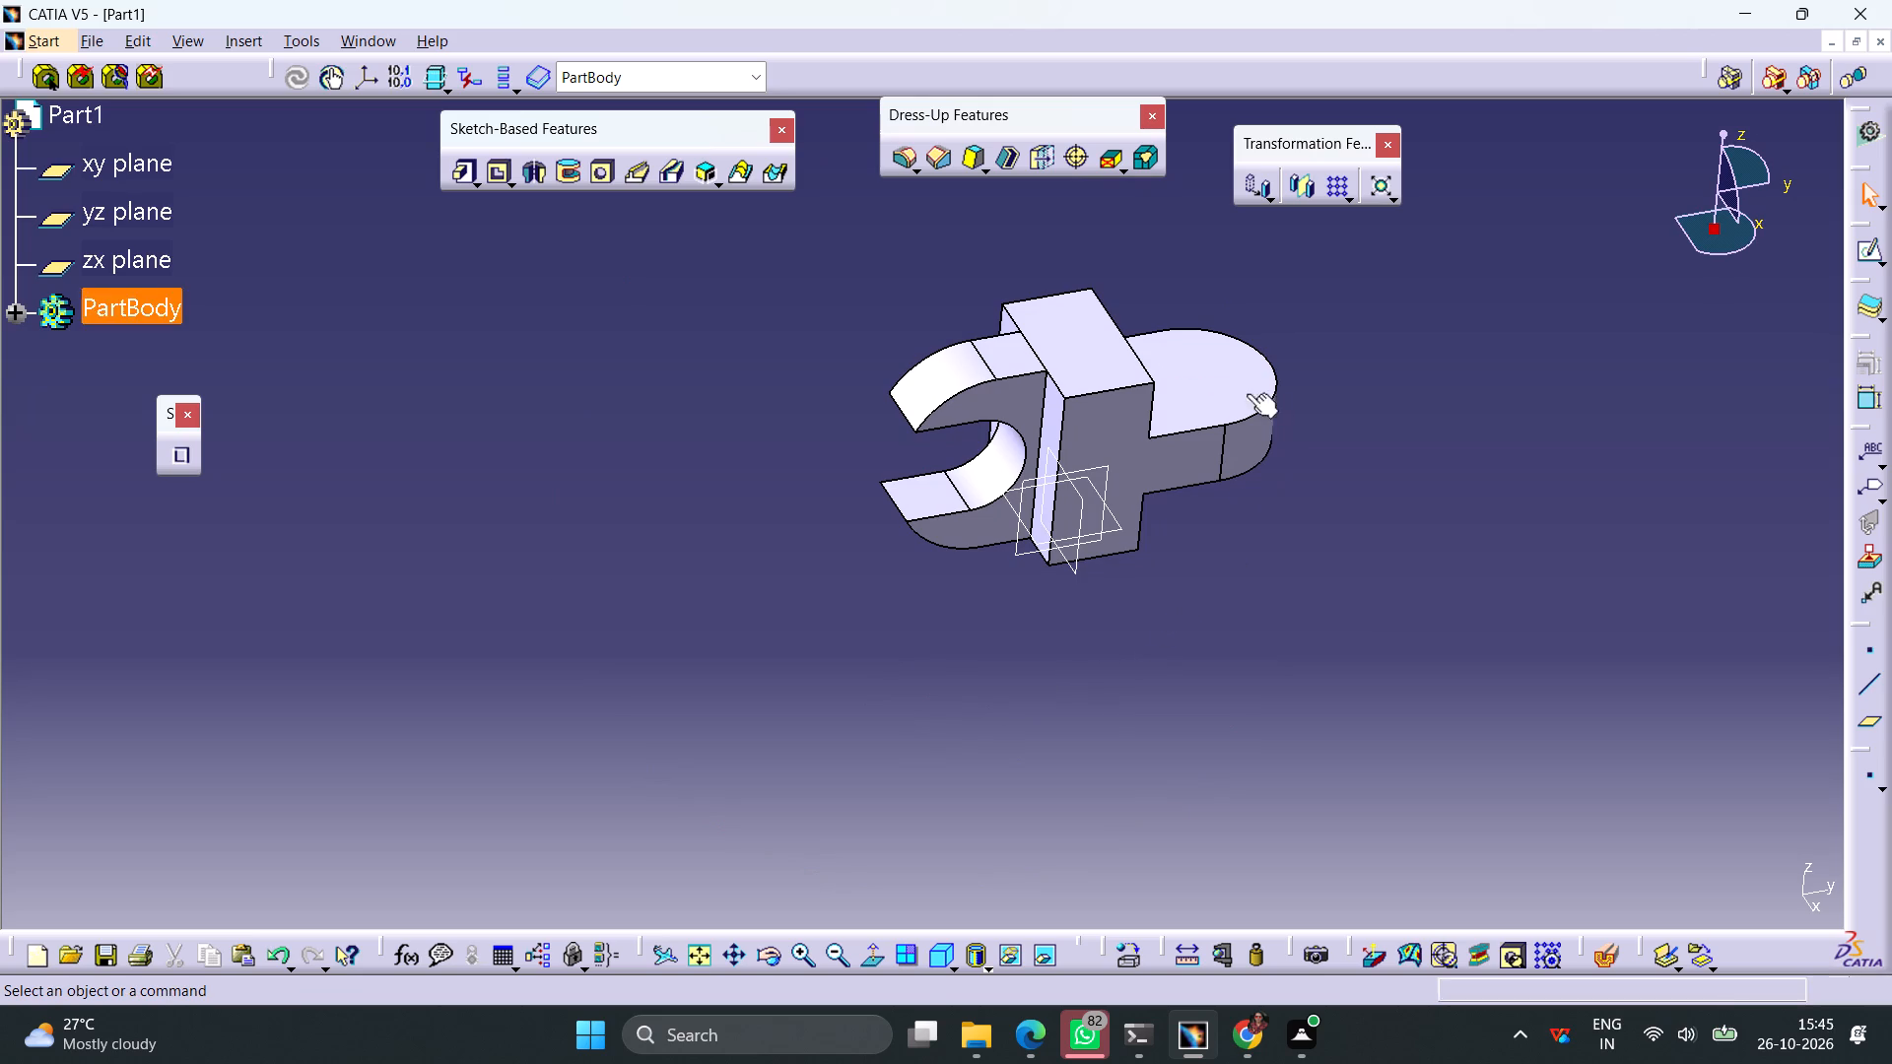
left_click(1215, 382)
left_click(1868, 253)
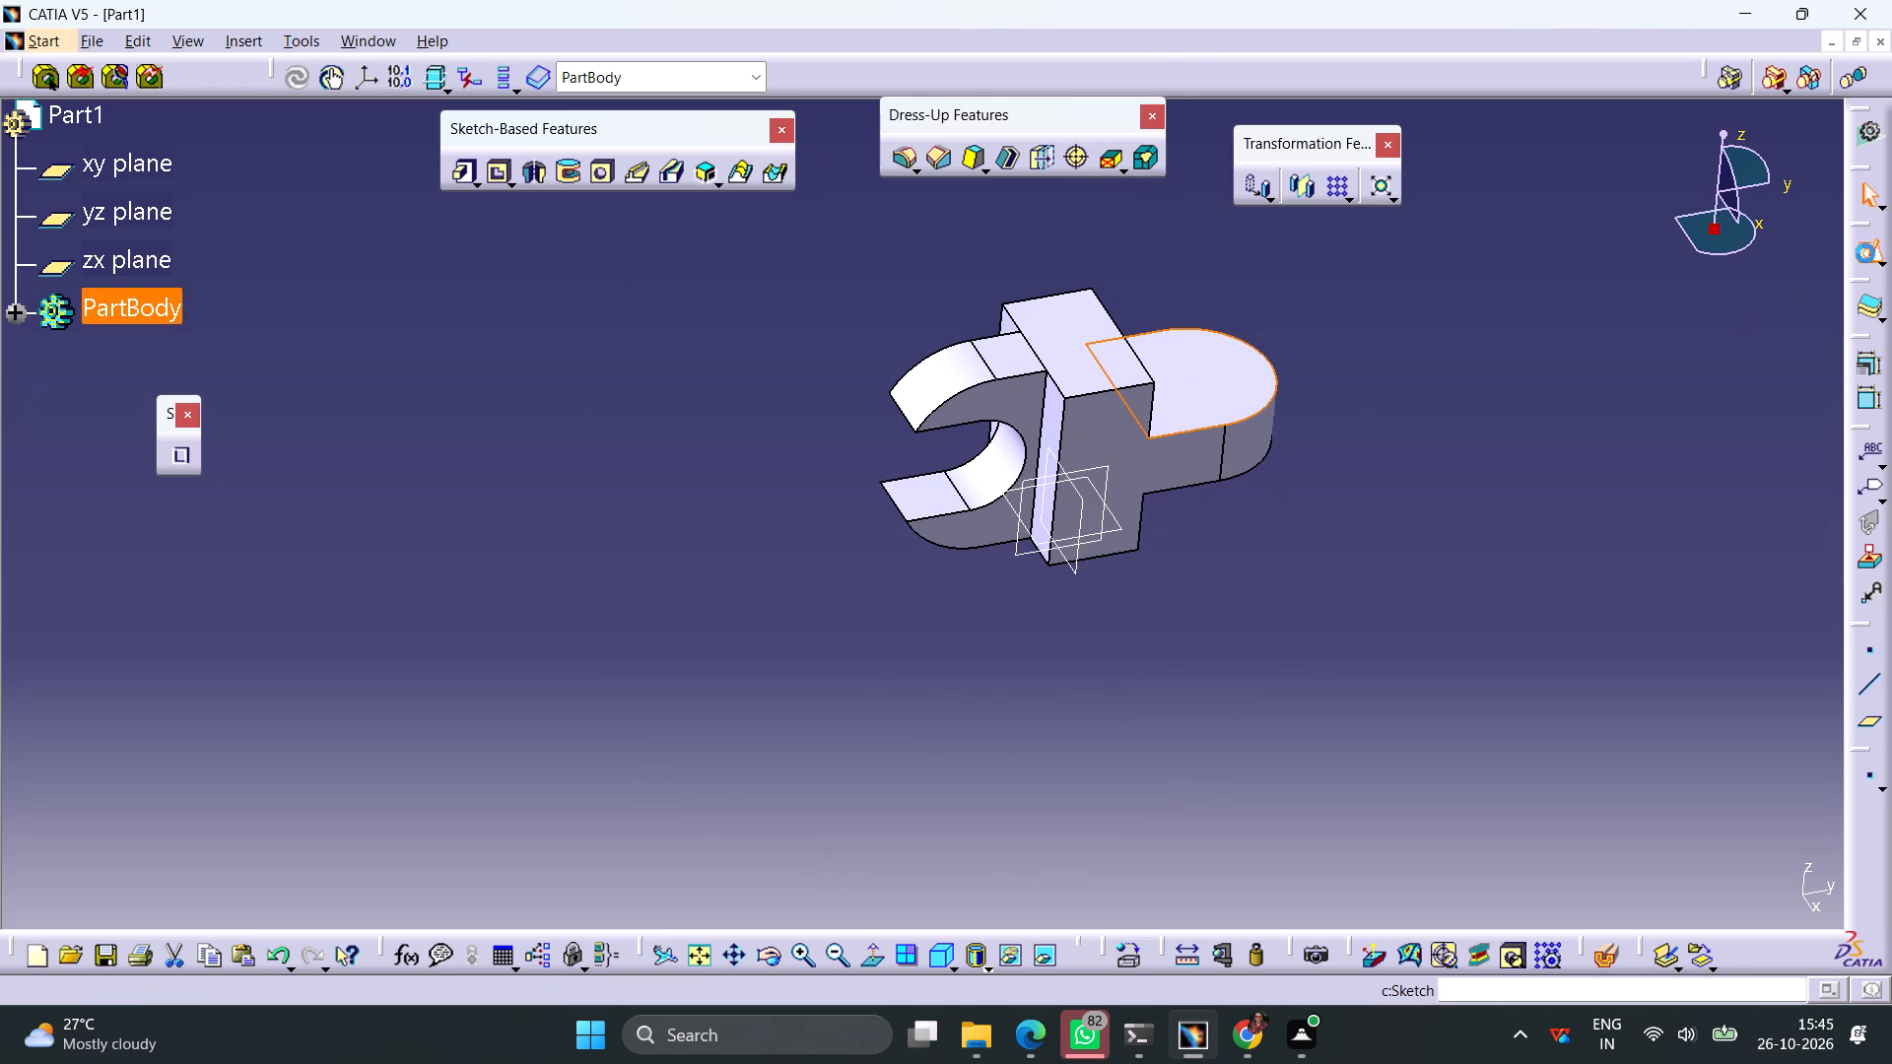
middle_click_drag(1166, 385, 1168, 641)
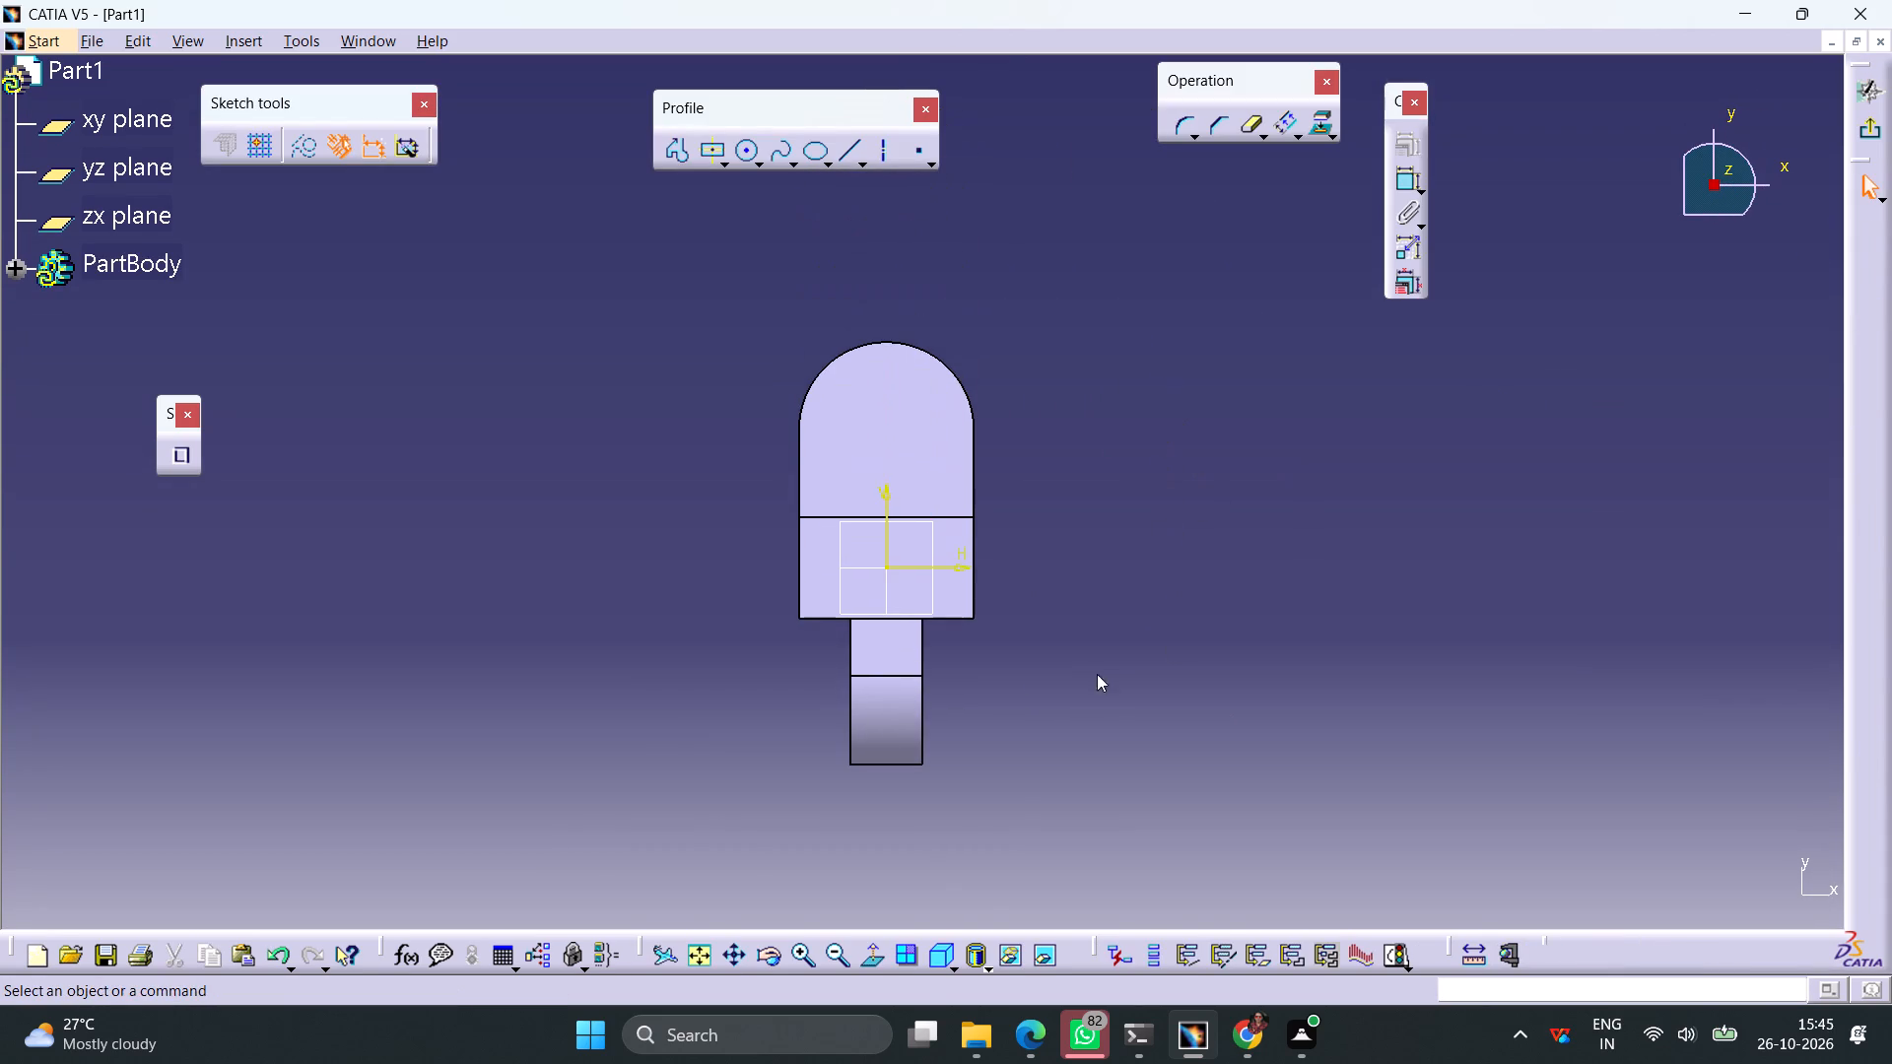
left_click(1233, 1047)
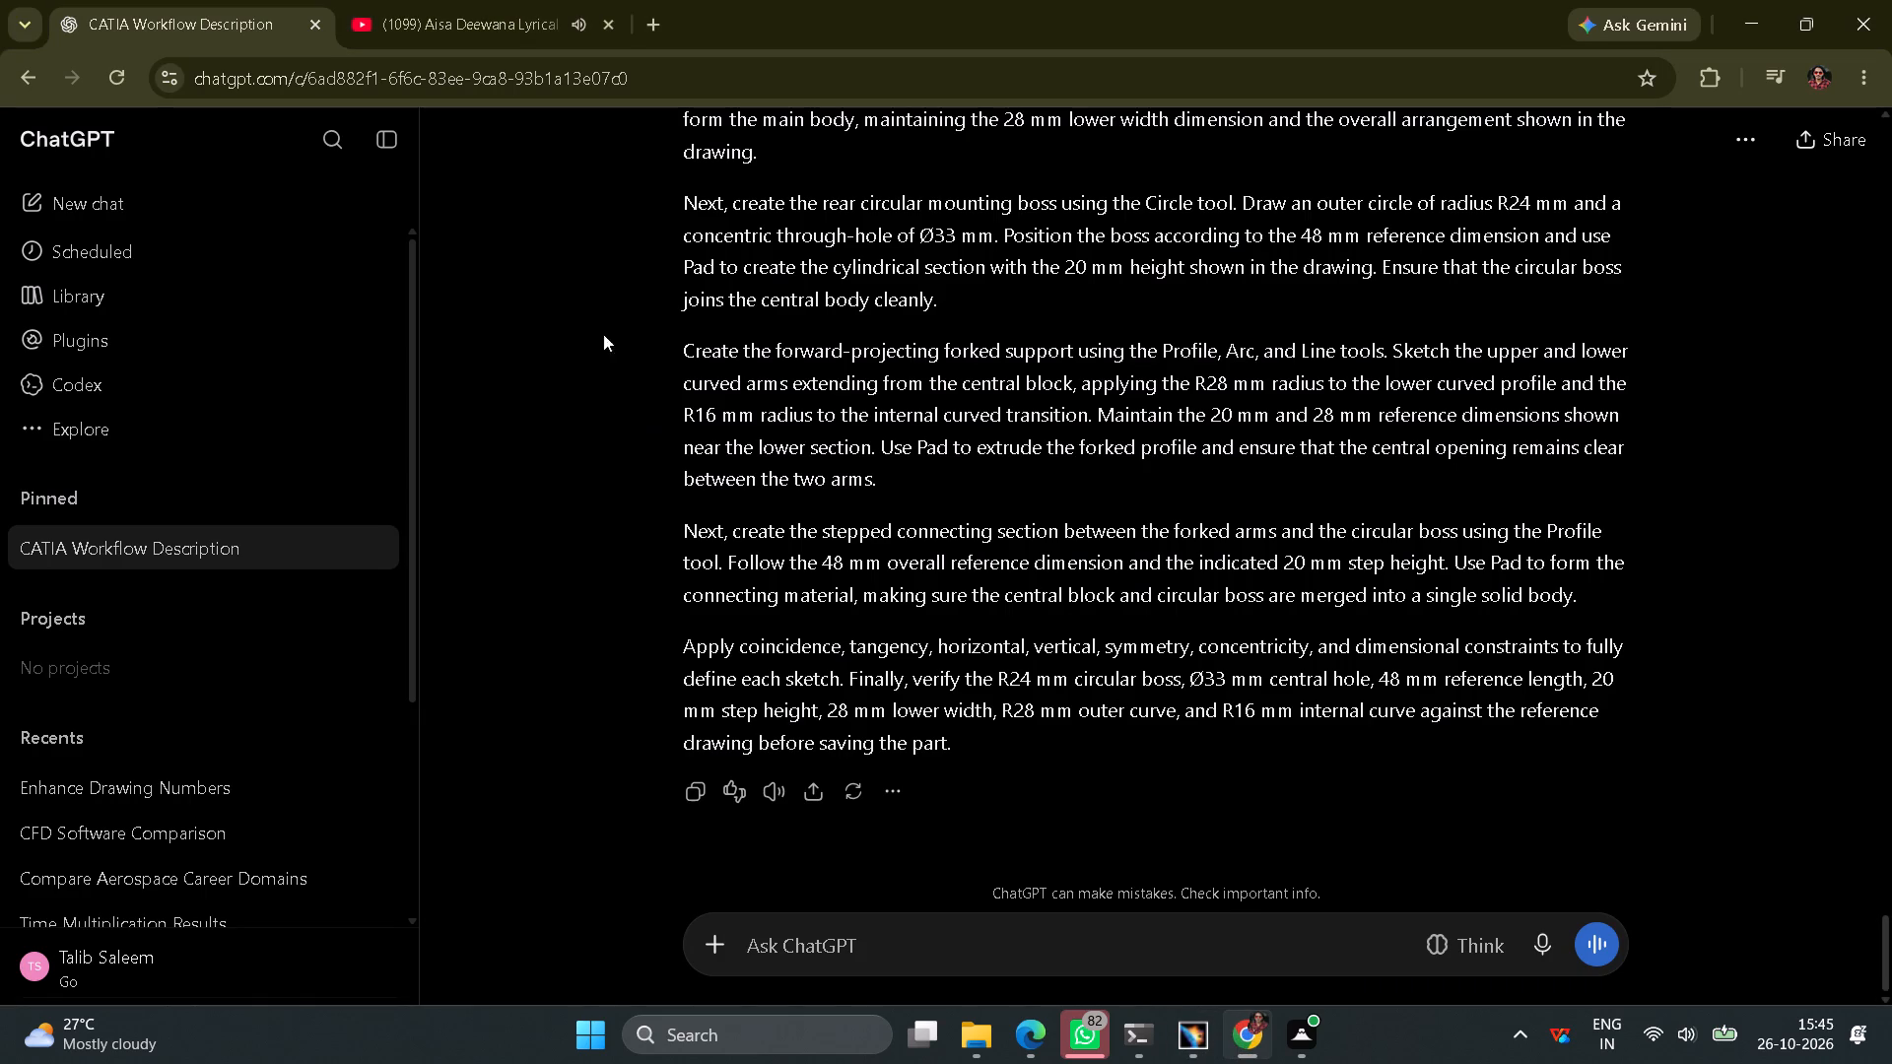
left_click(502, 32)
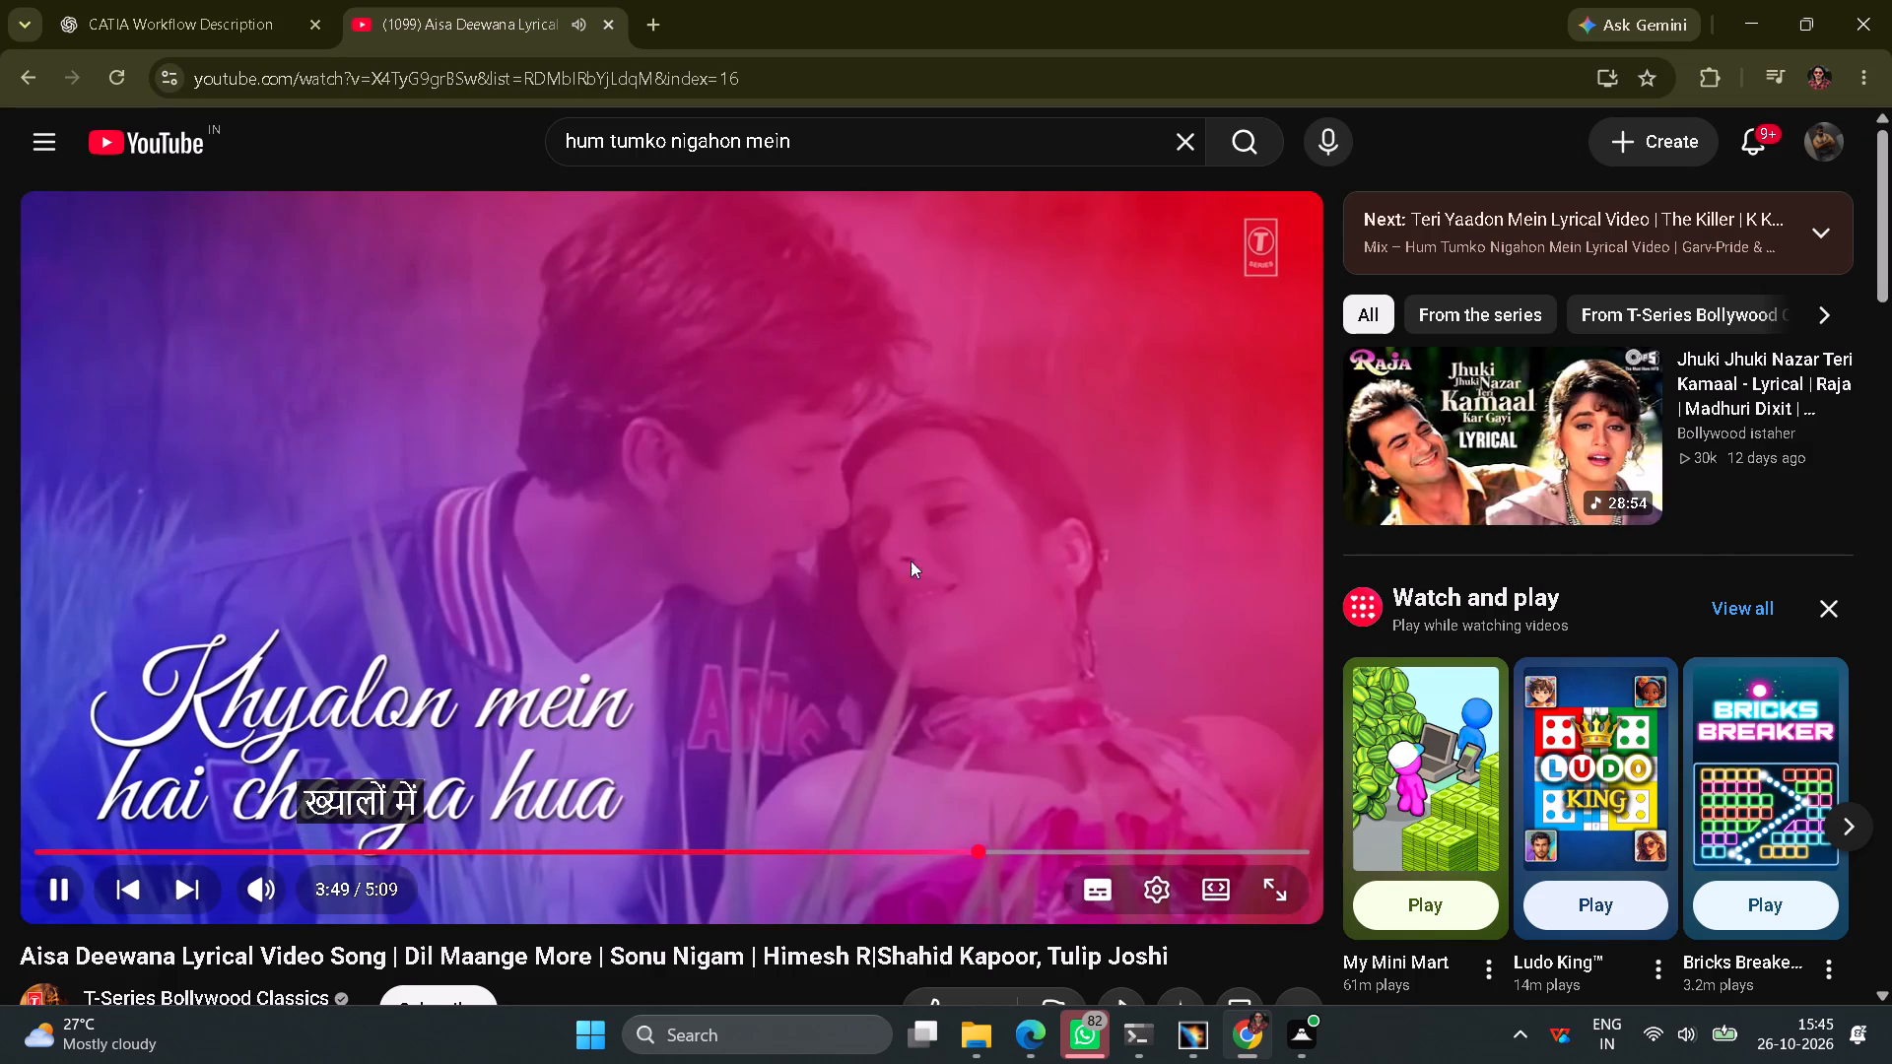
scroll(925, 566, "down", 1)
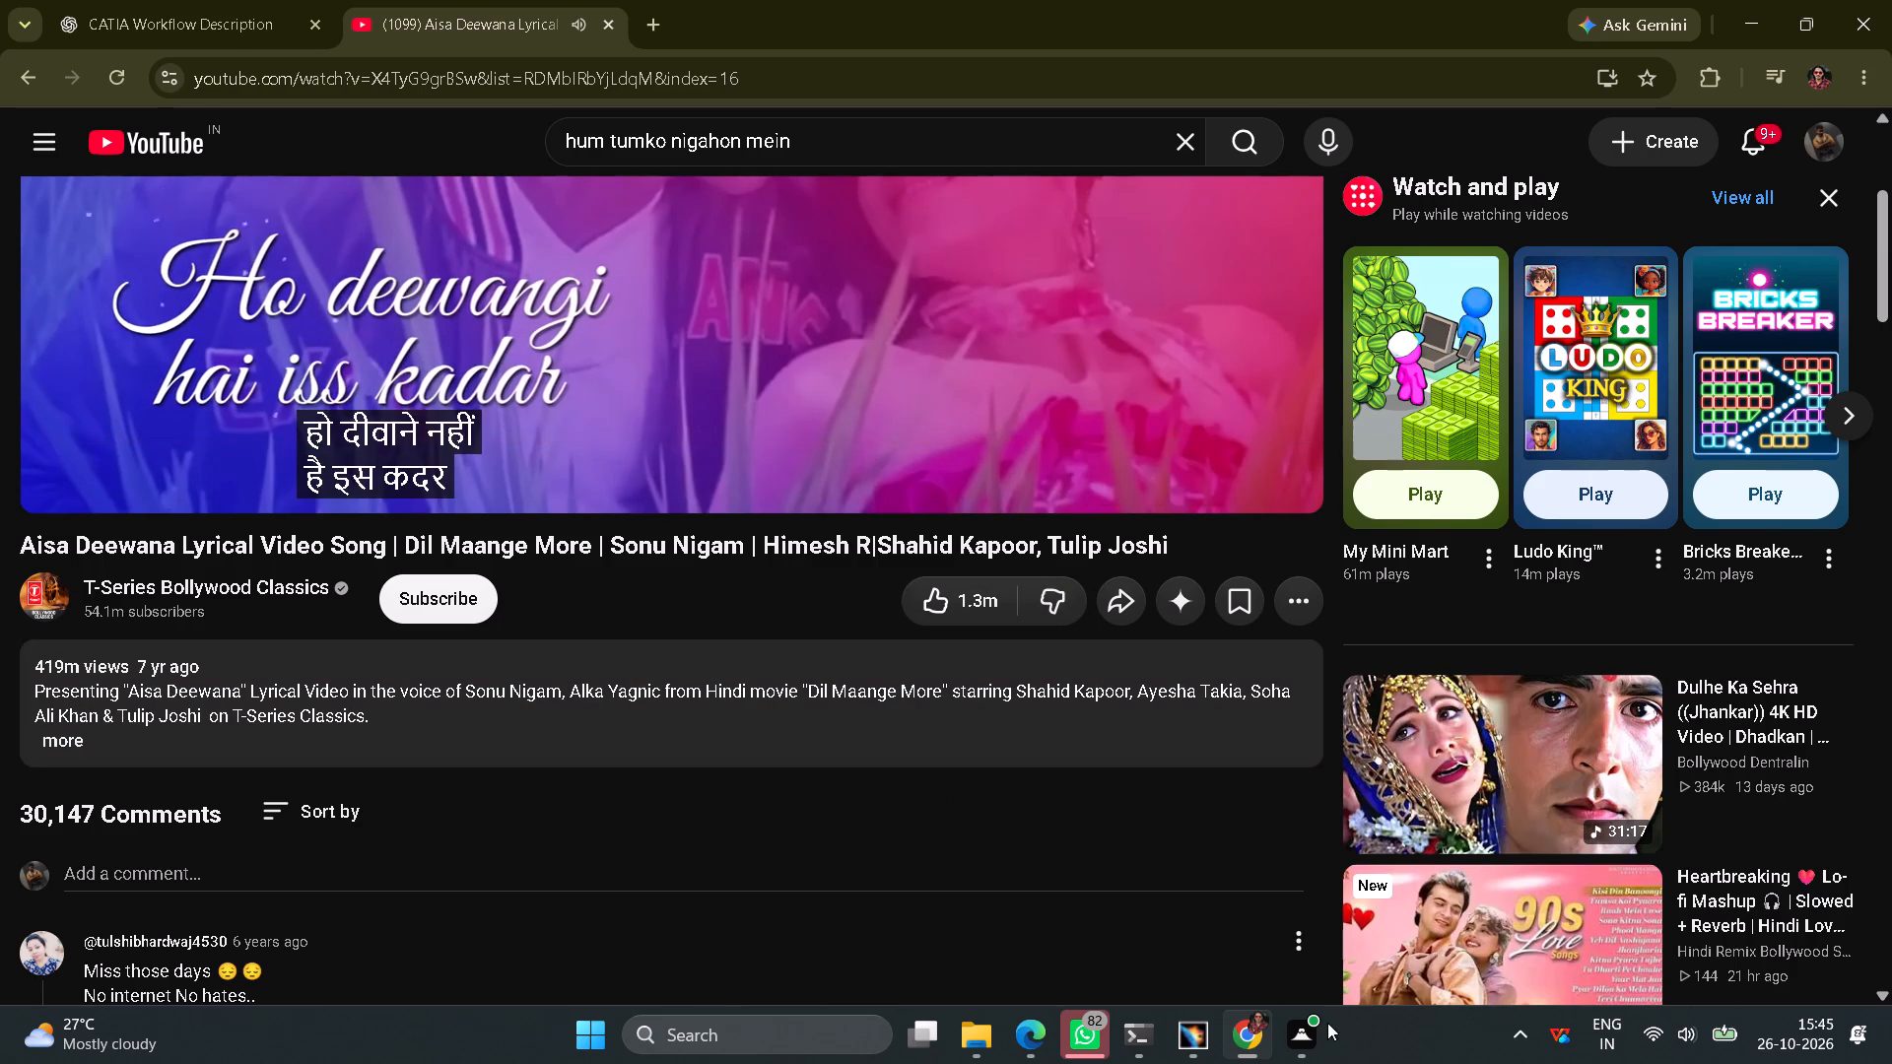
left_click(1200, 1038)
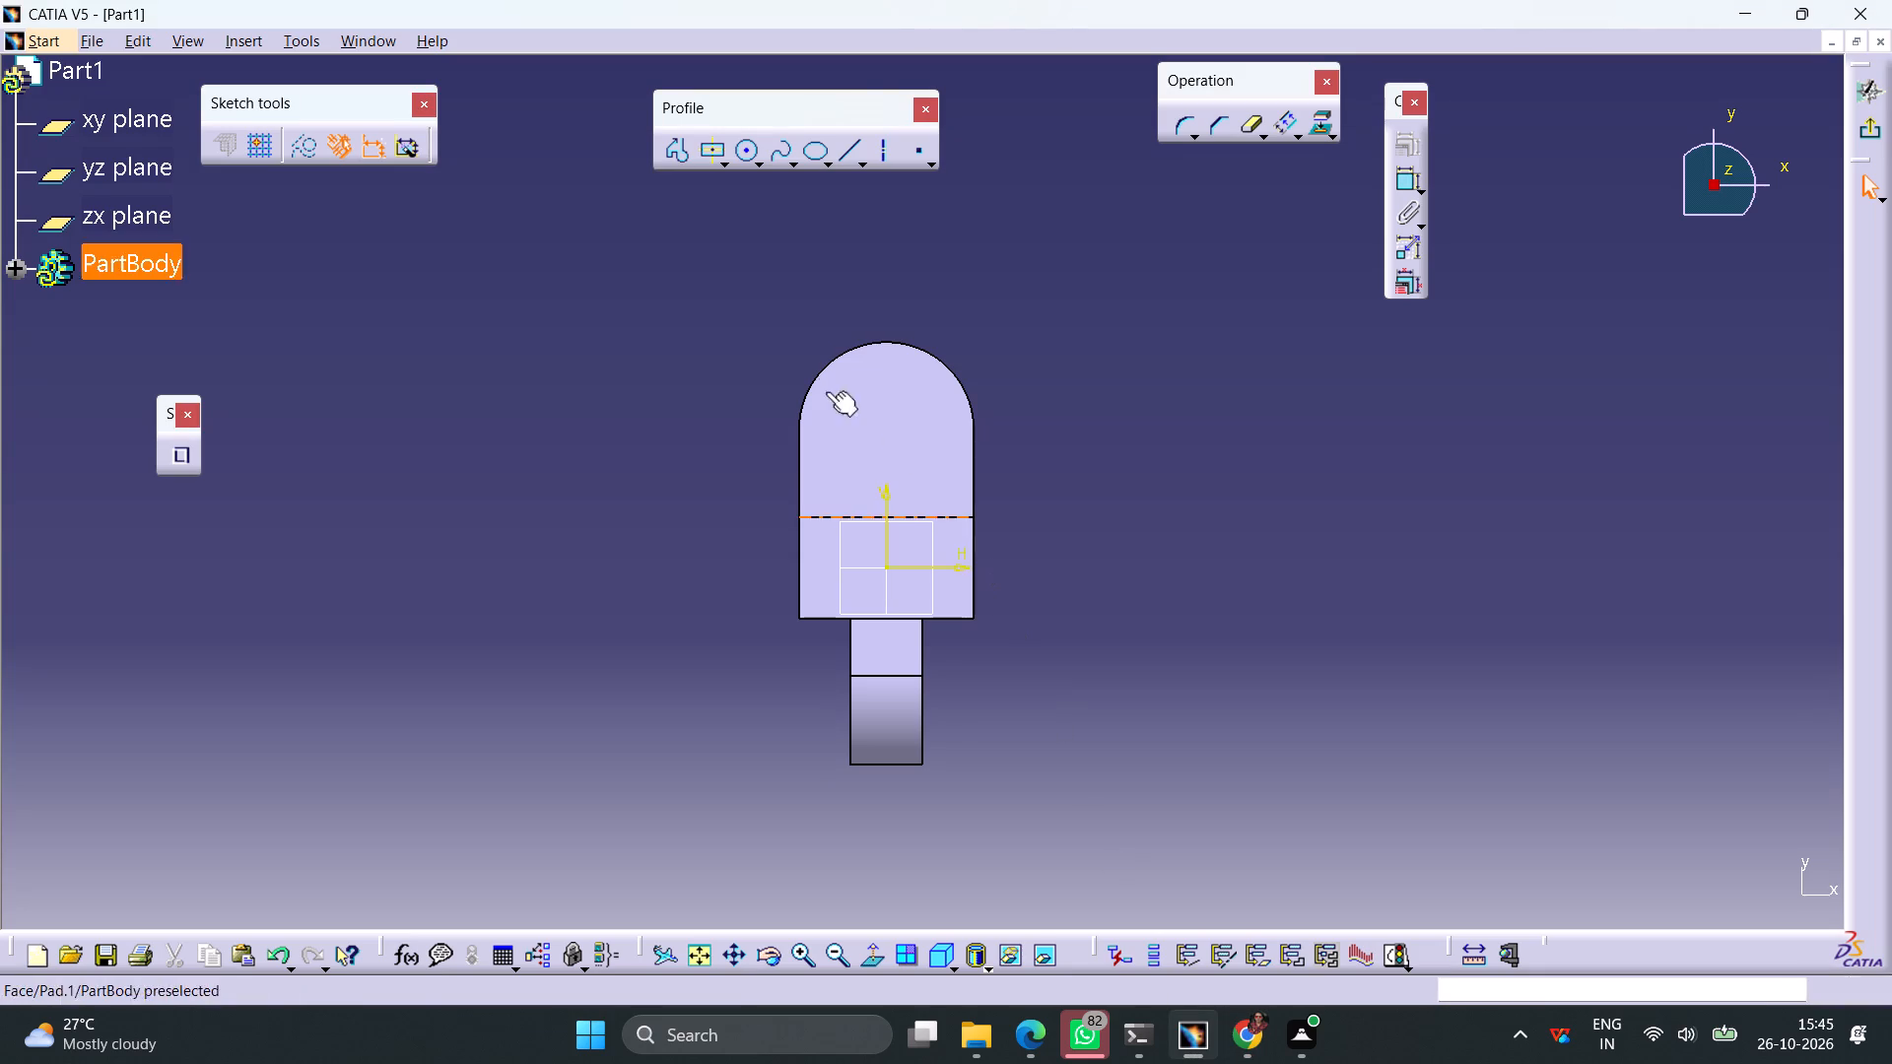
Draw a circle in the empty area beside the part and dimension its diameter to 33 mm.
left_click(742, 154)
left_click(533, 656)
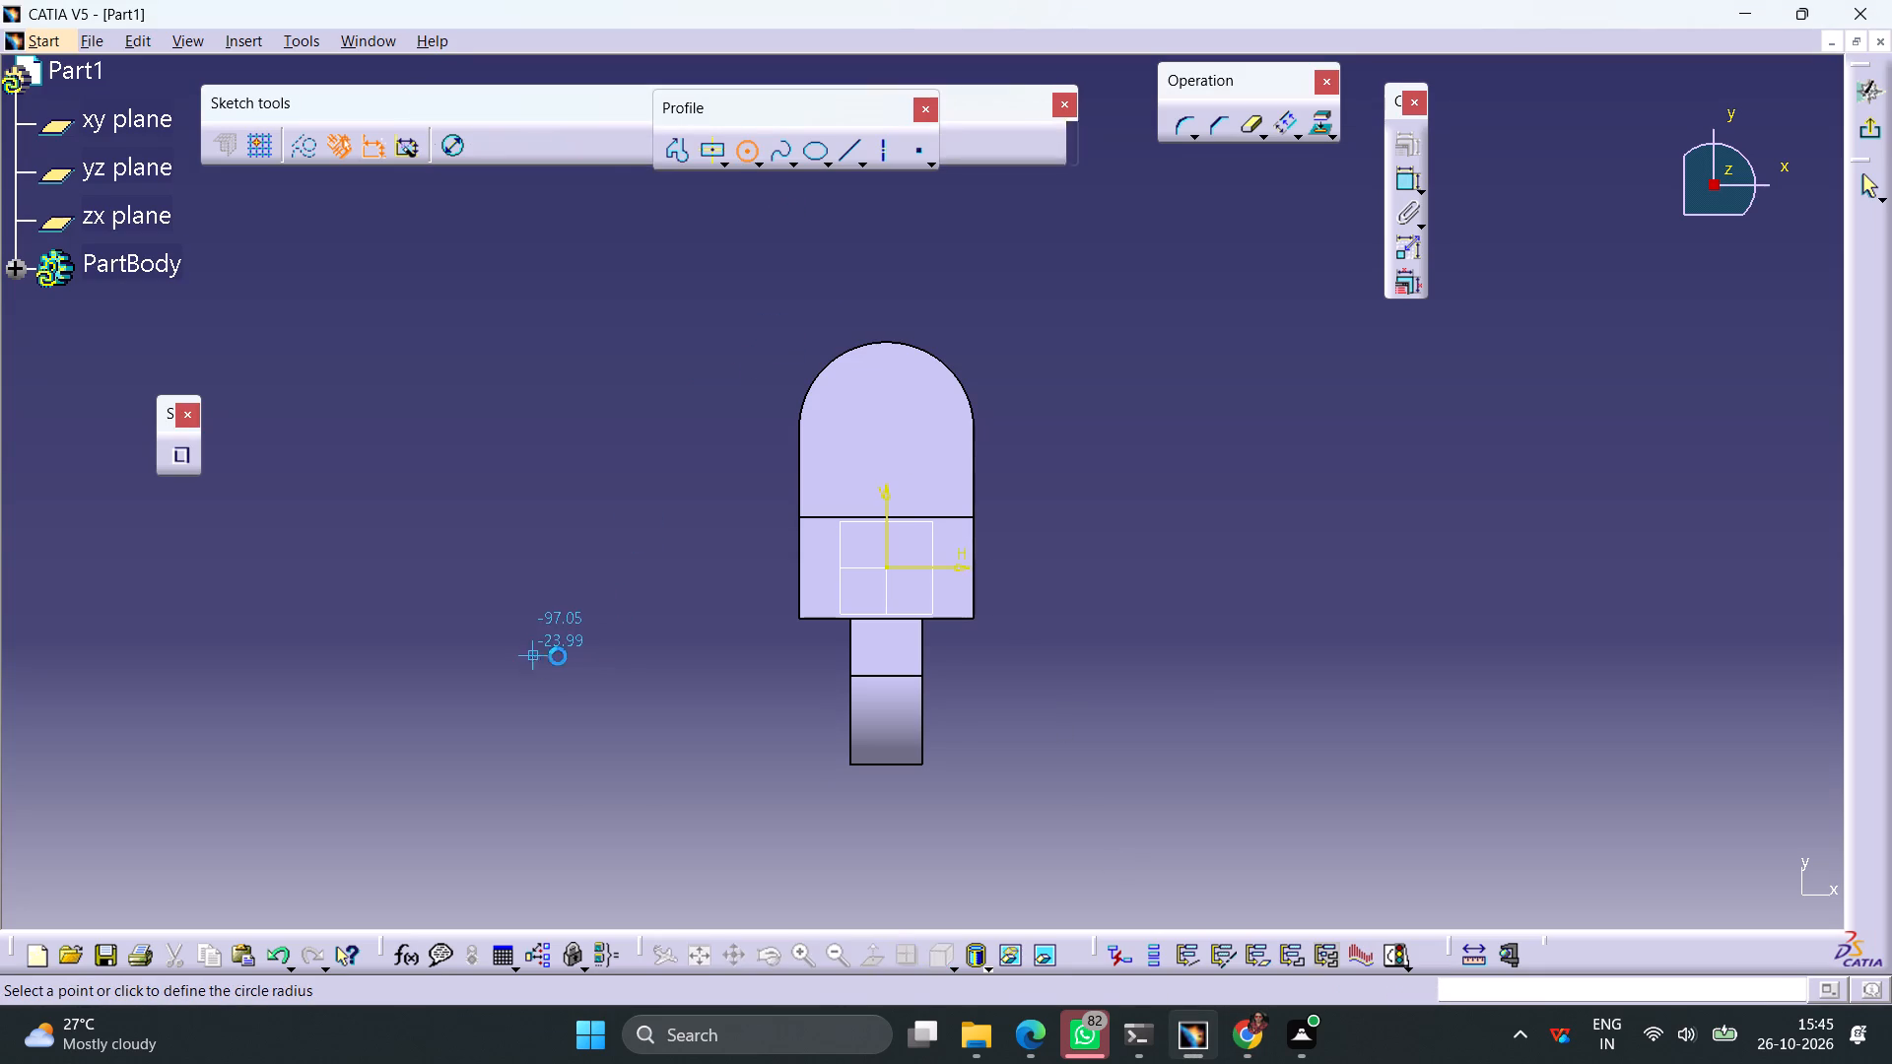
left_click(579, 642)
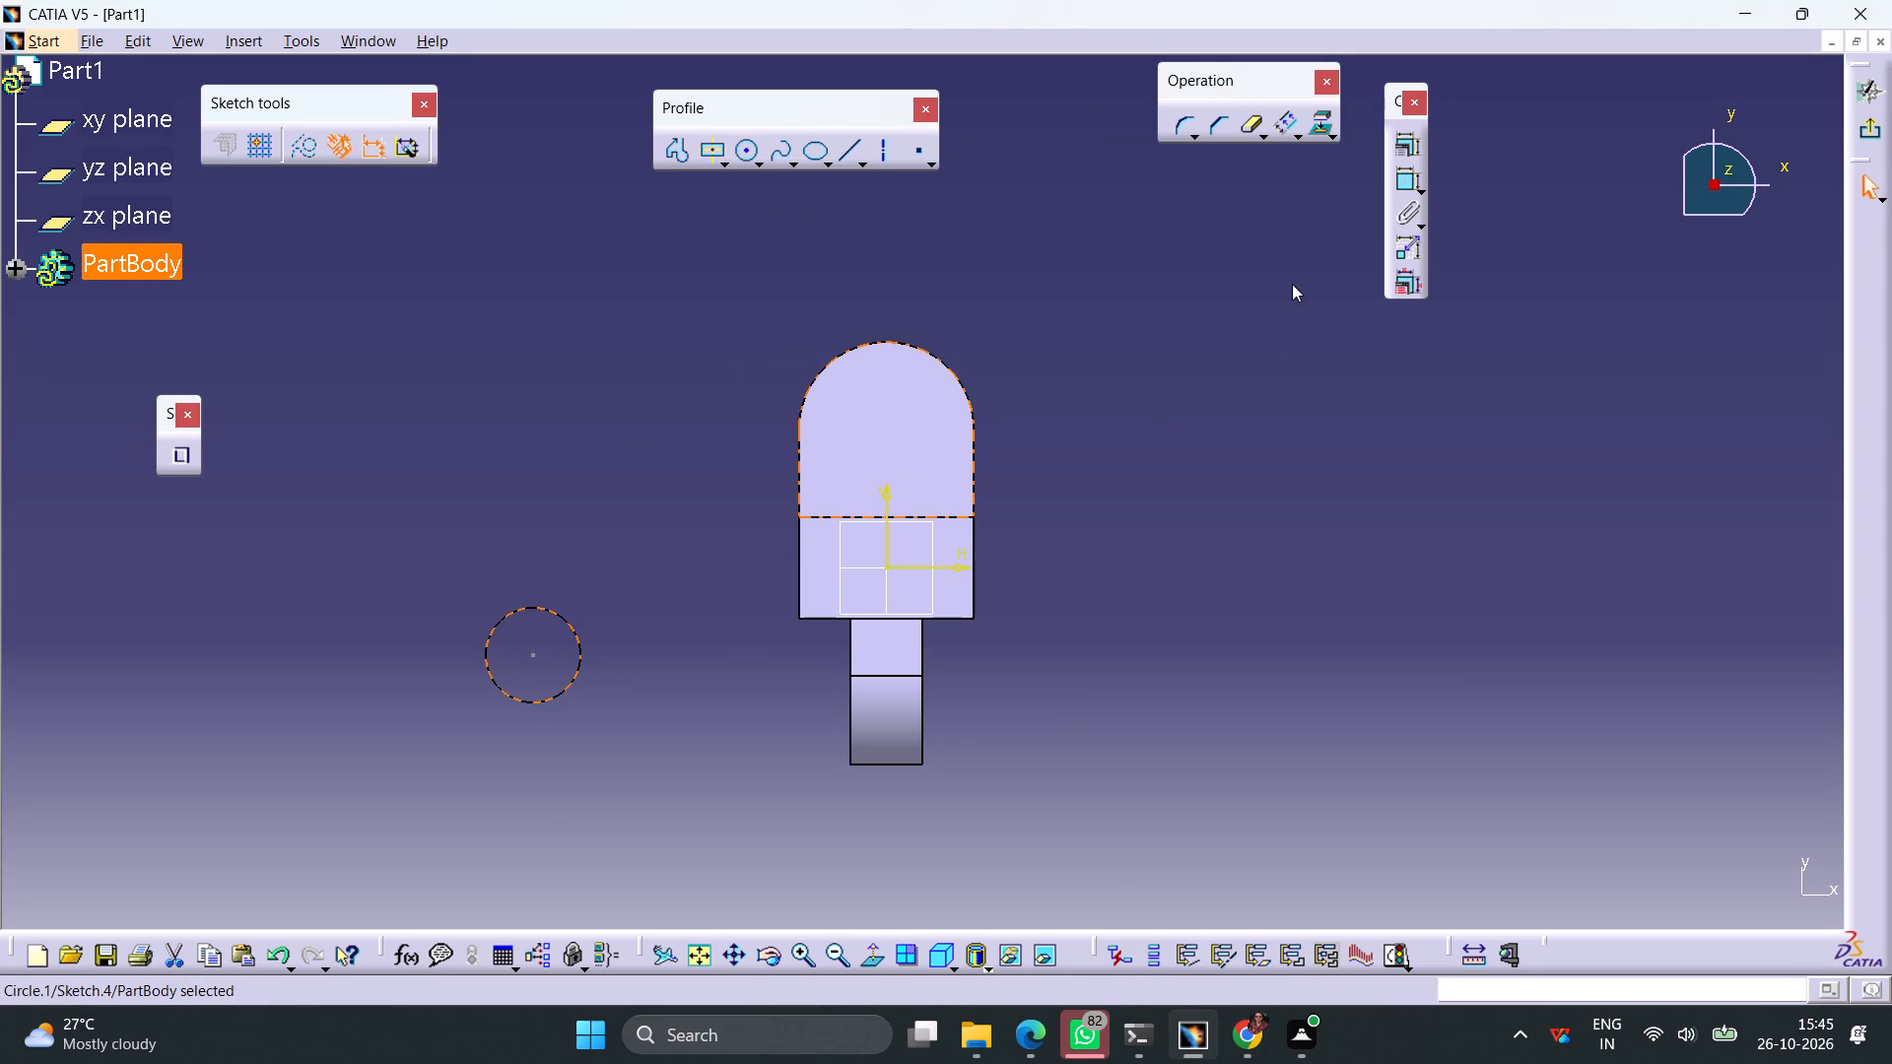
left_click(1405, 175)
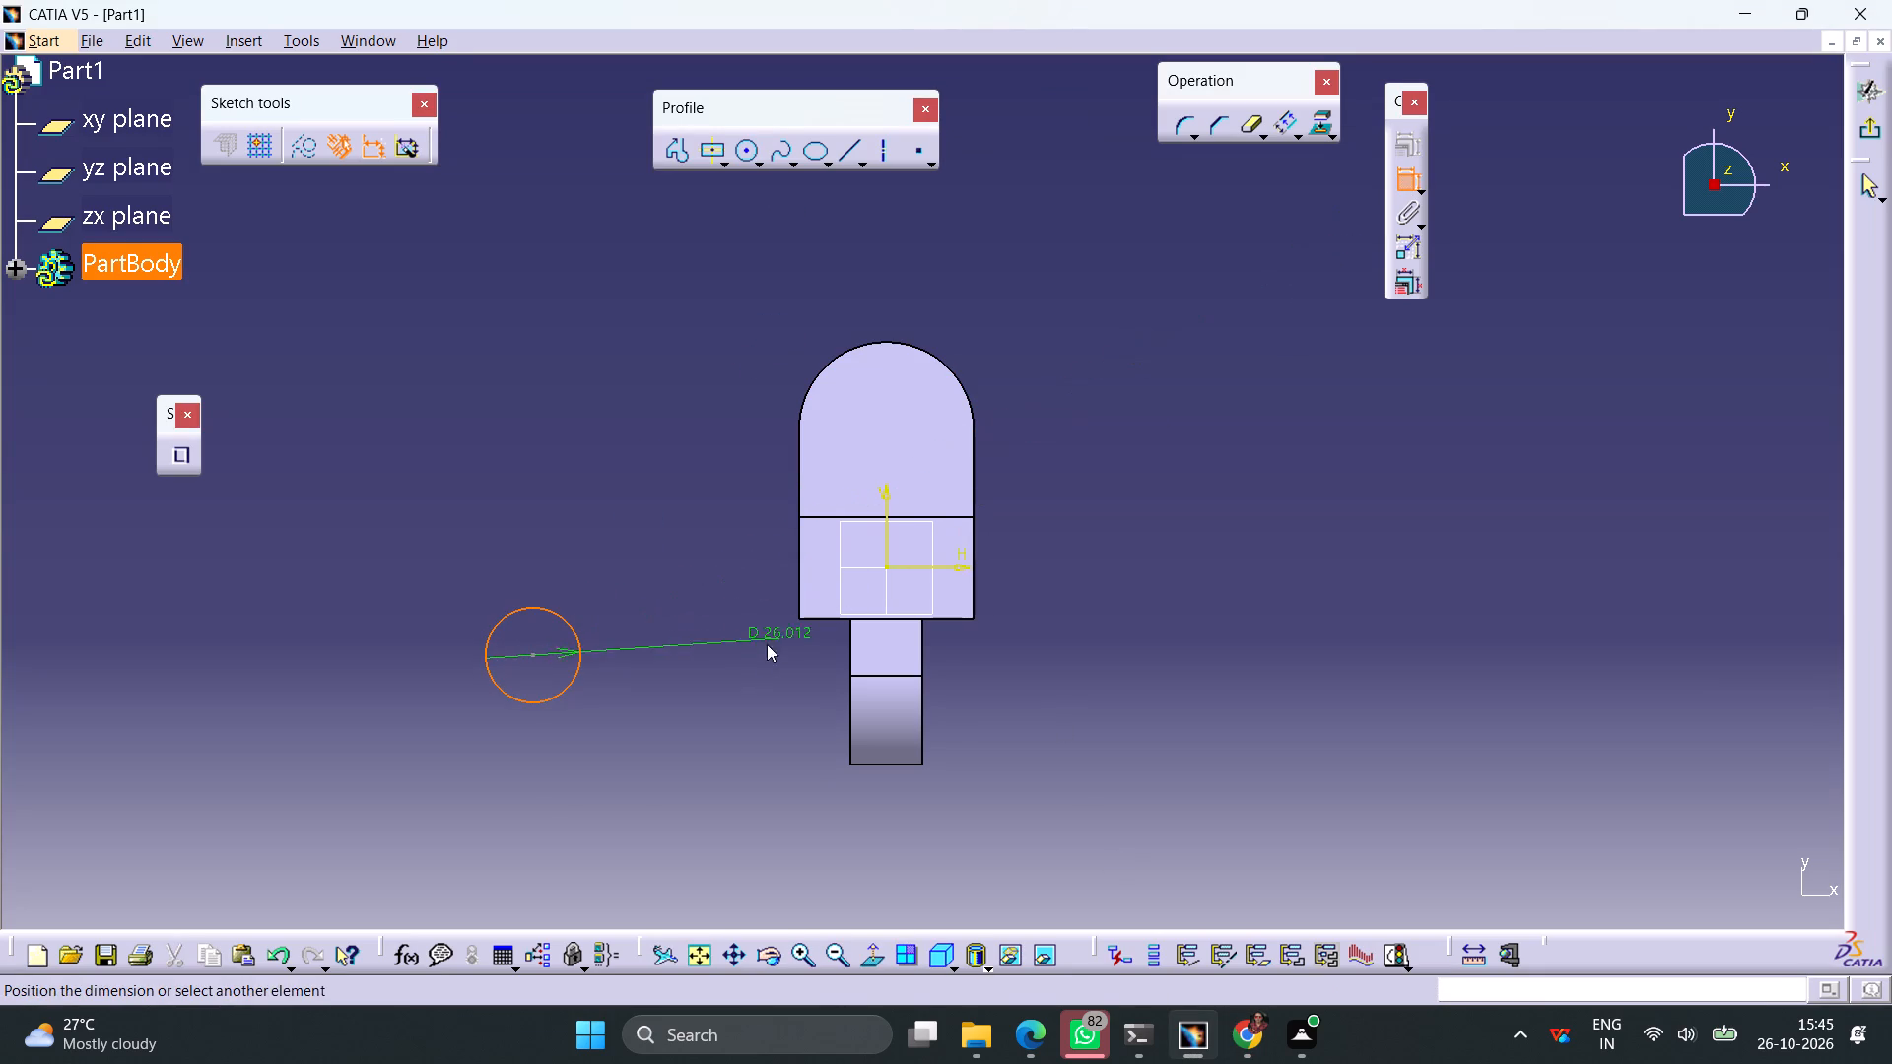
left_click(687, 676)
left_click(693, 676)
left_click(693, 676)
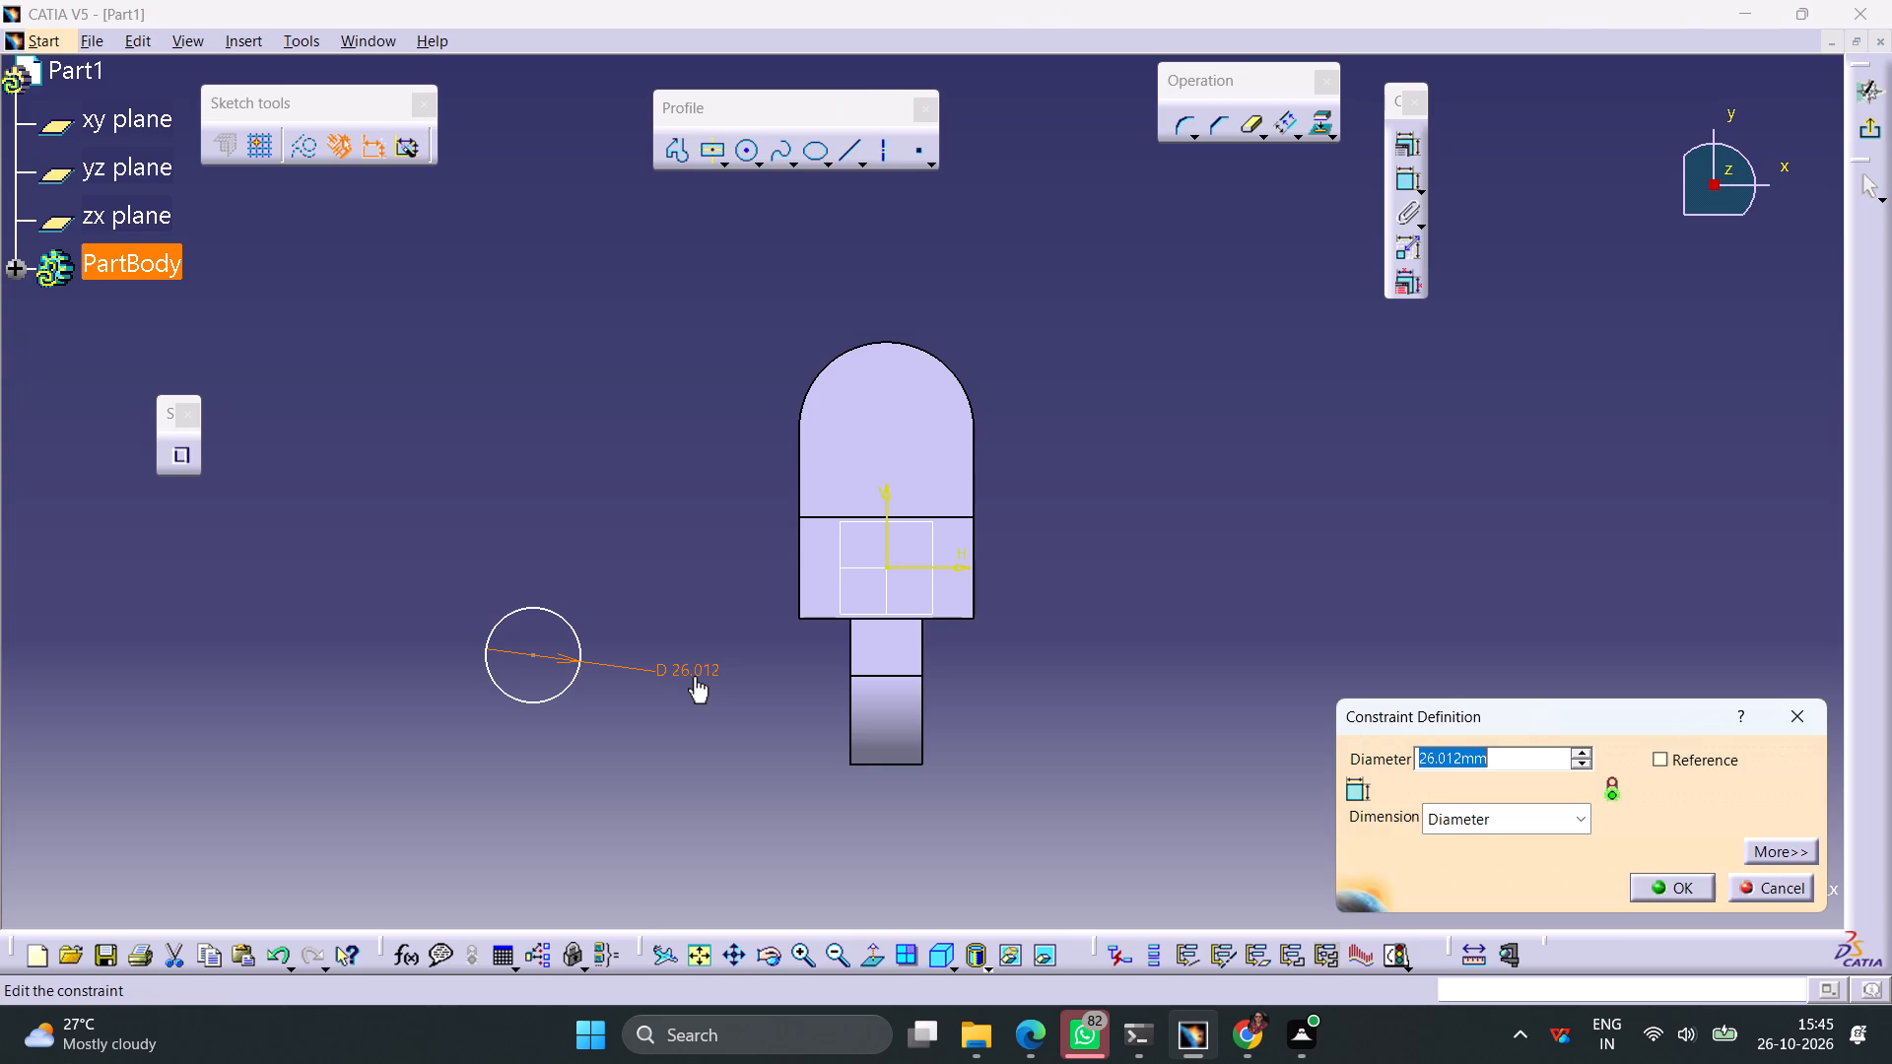
type("33")
key("Return")
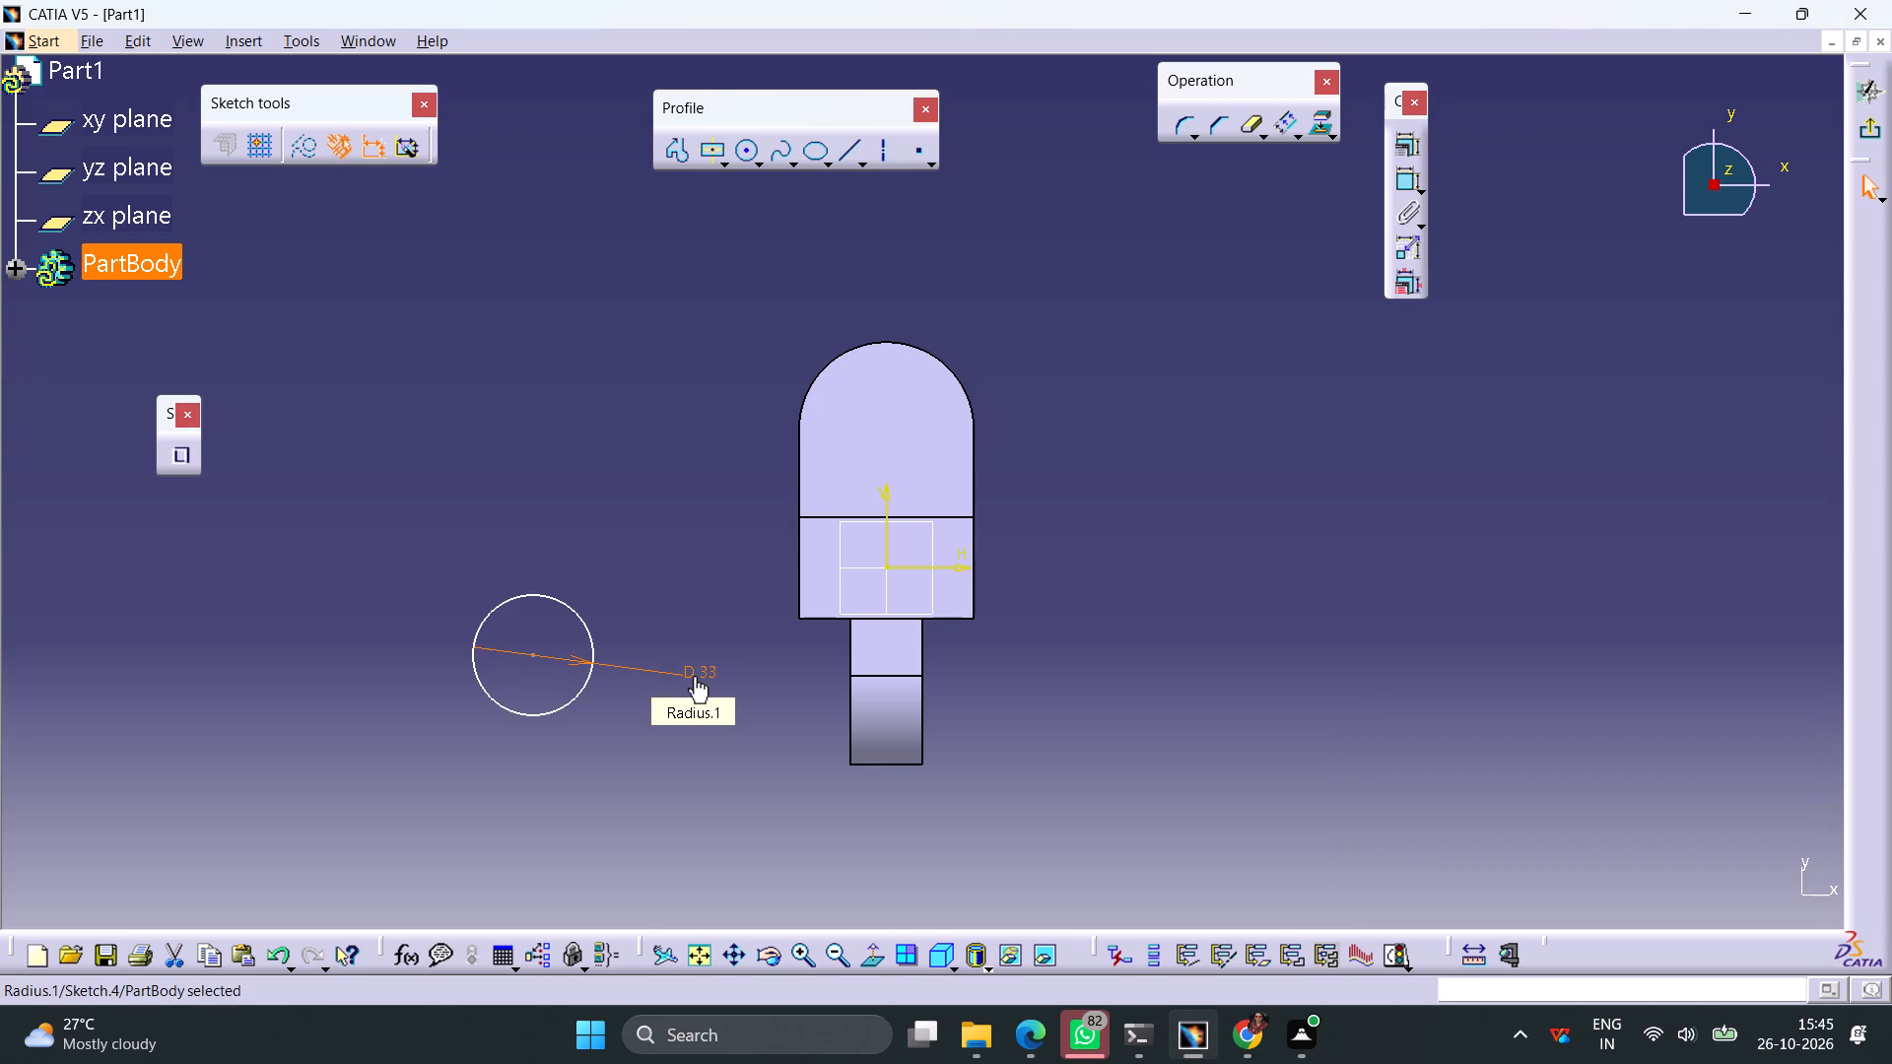
Constrain the 33 mm circle to be concentric with the tongue's rounded end edge.
left_click(582, 622)
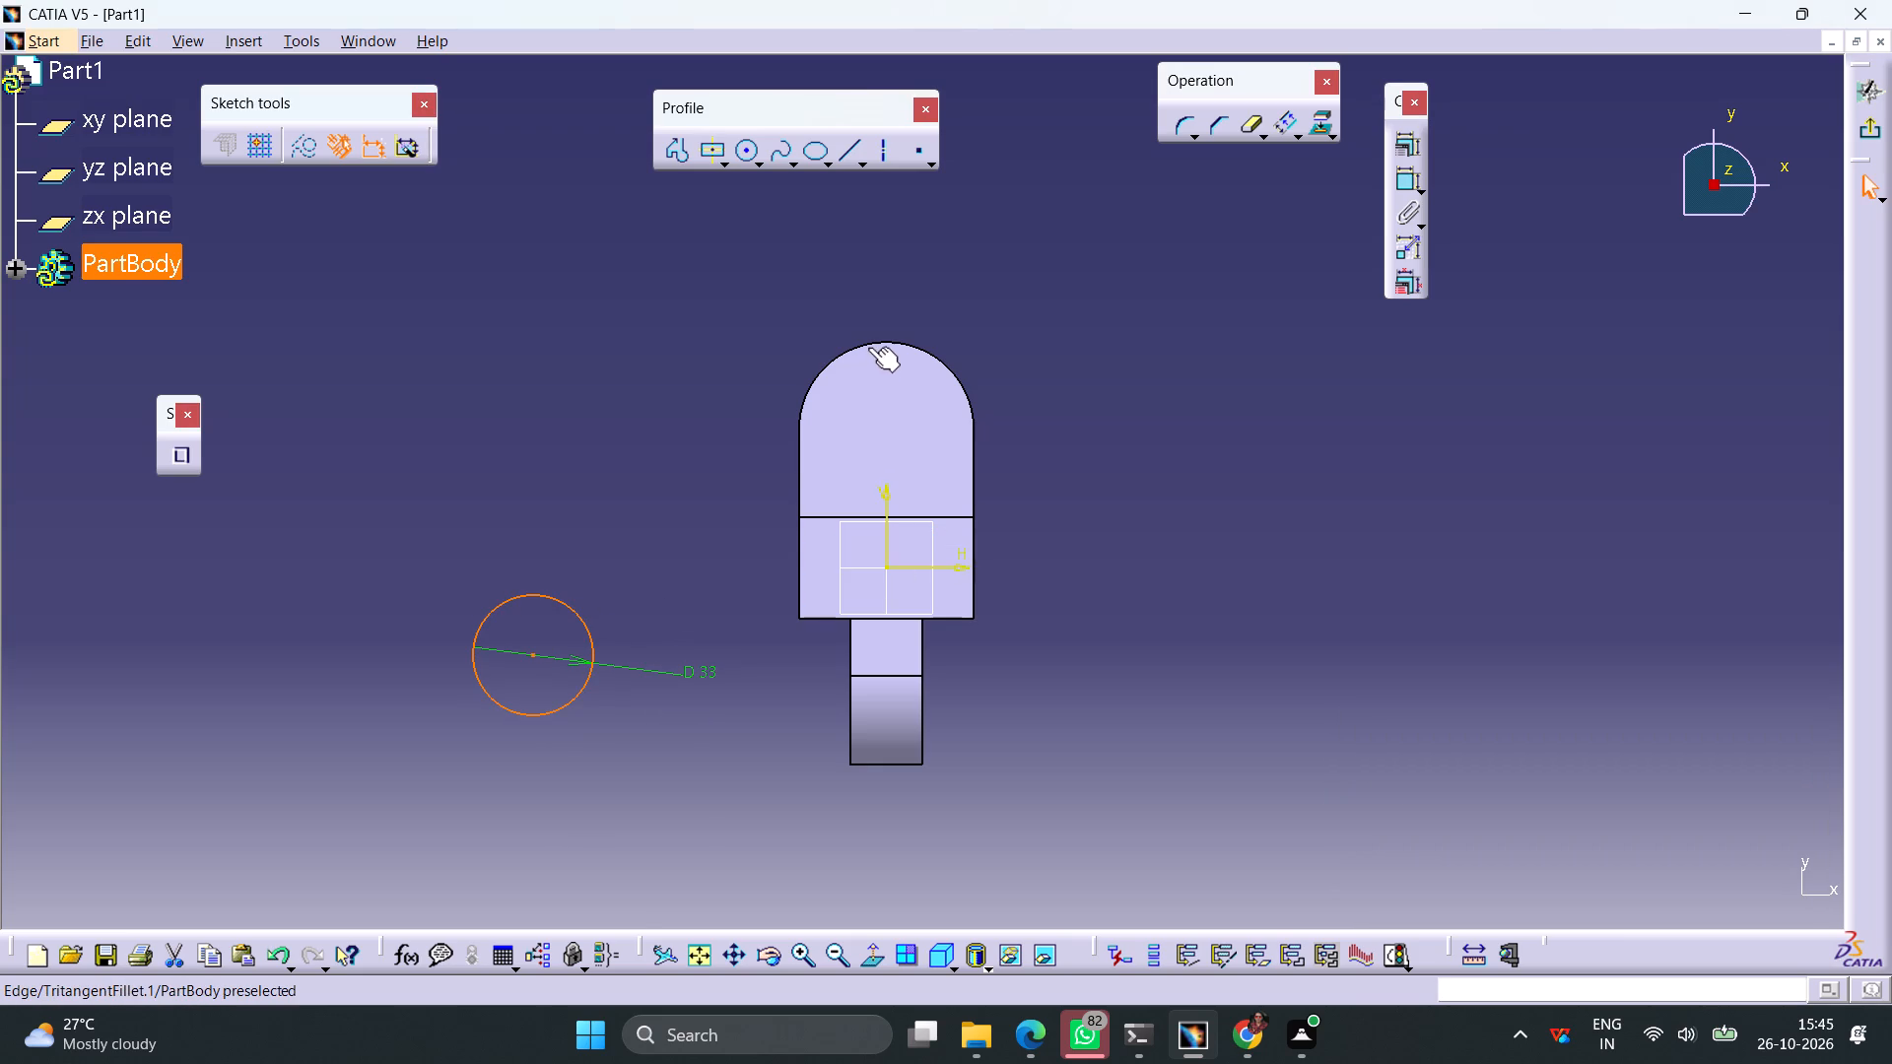
left_click(869, 344, "ctrl")
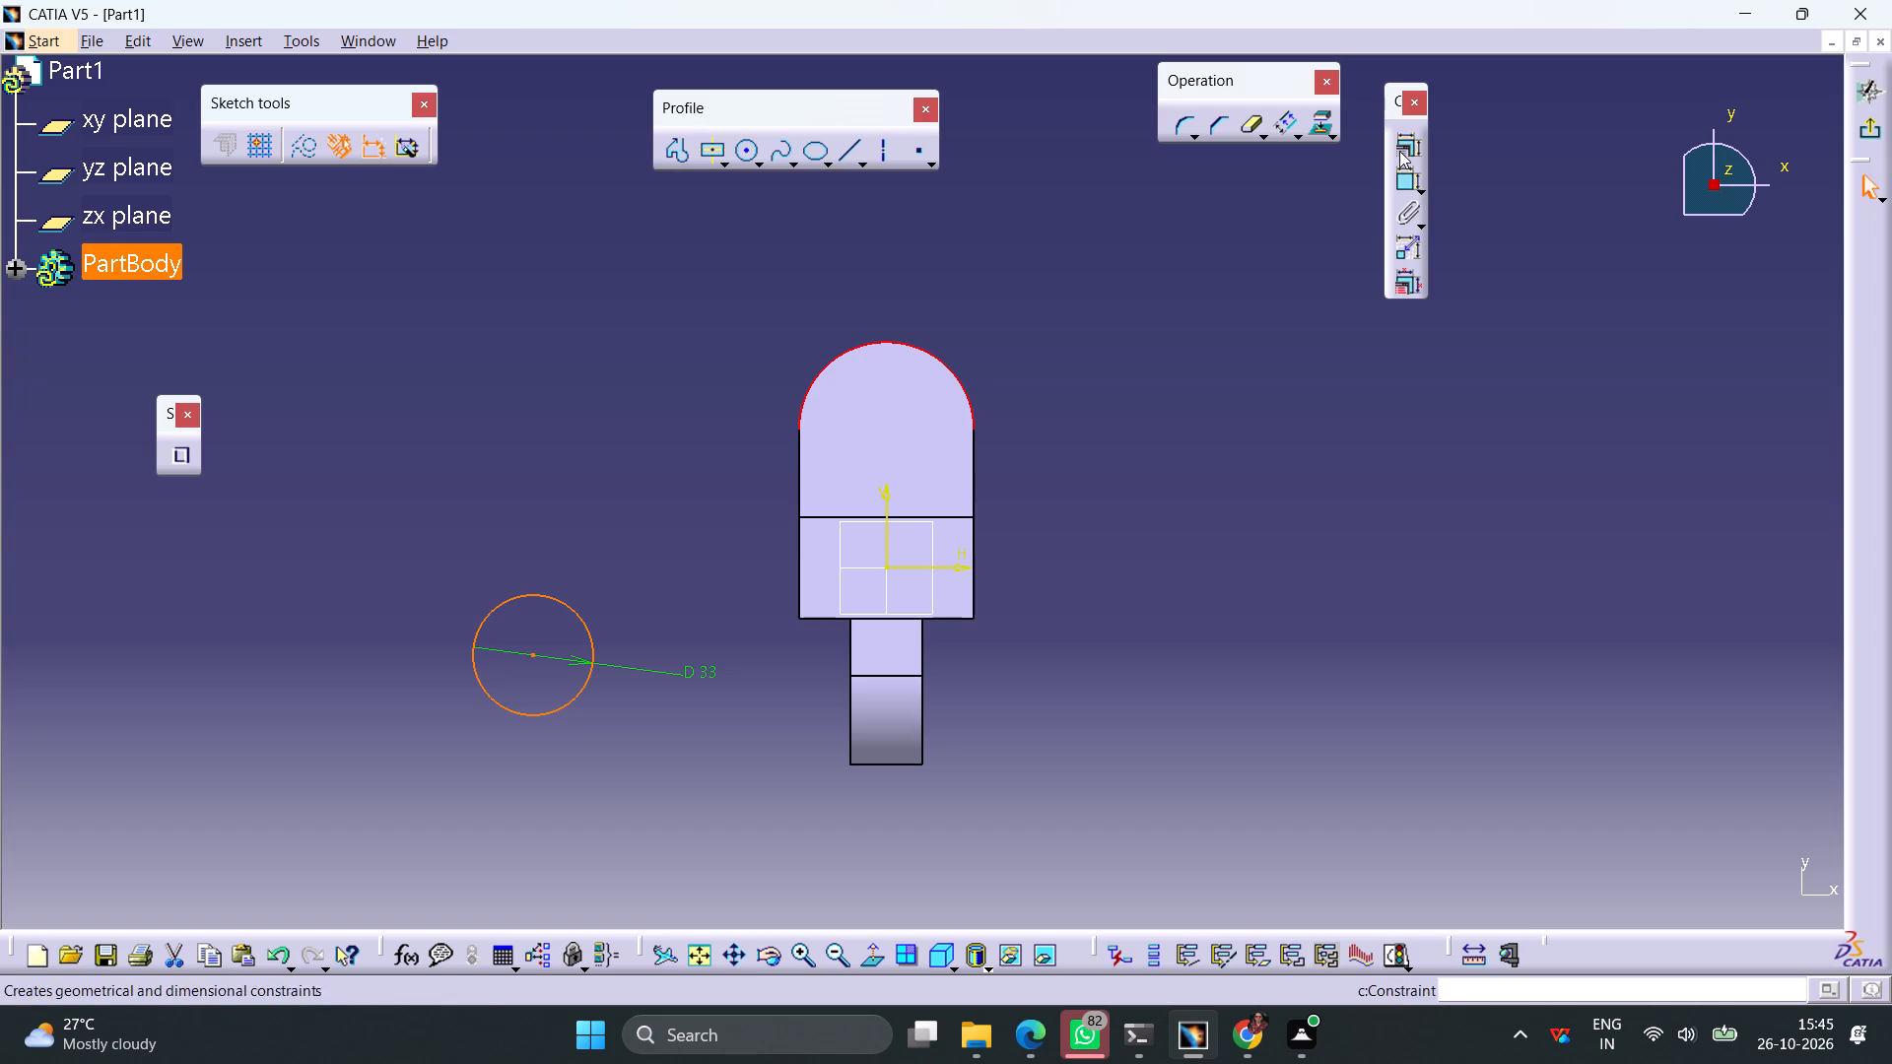
left_click(1399, 148)
left_click(1749, 575)
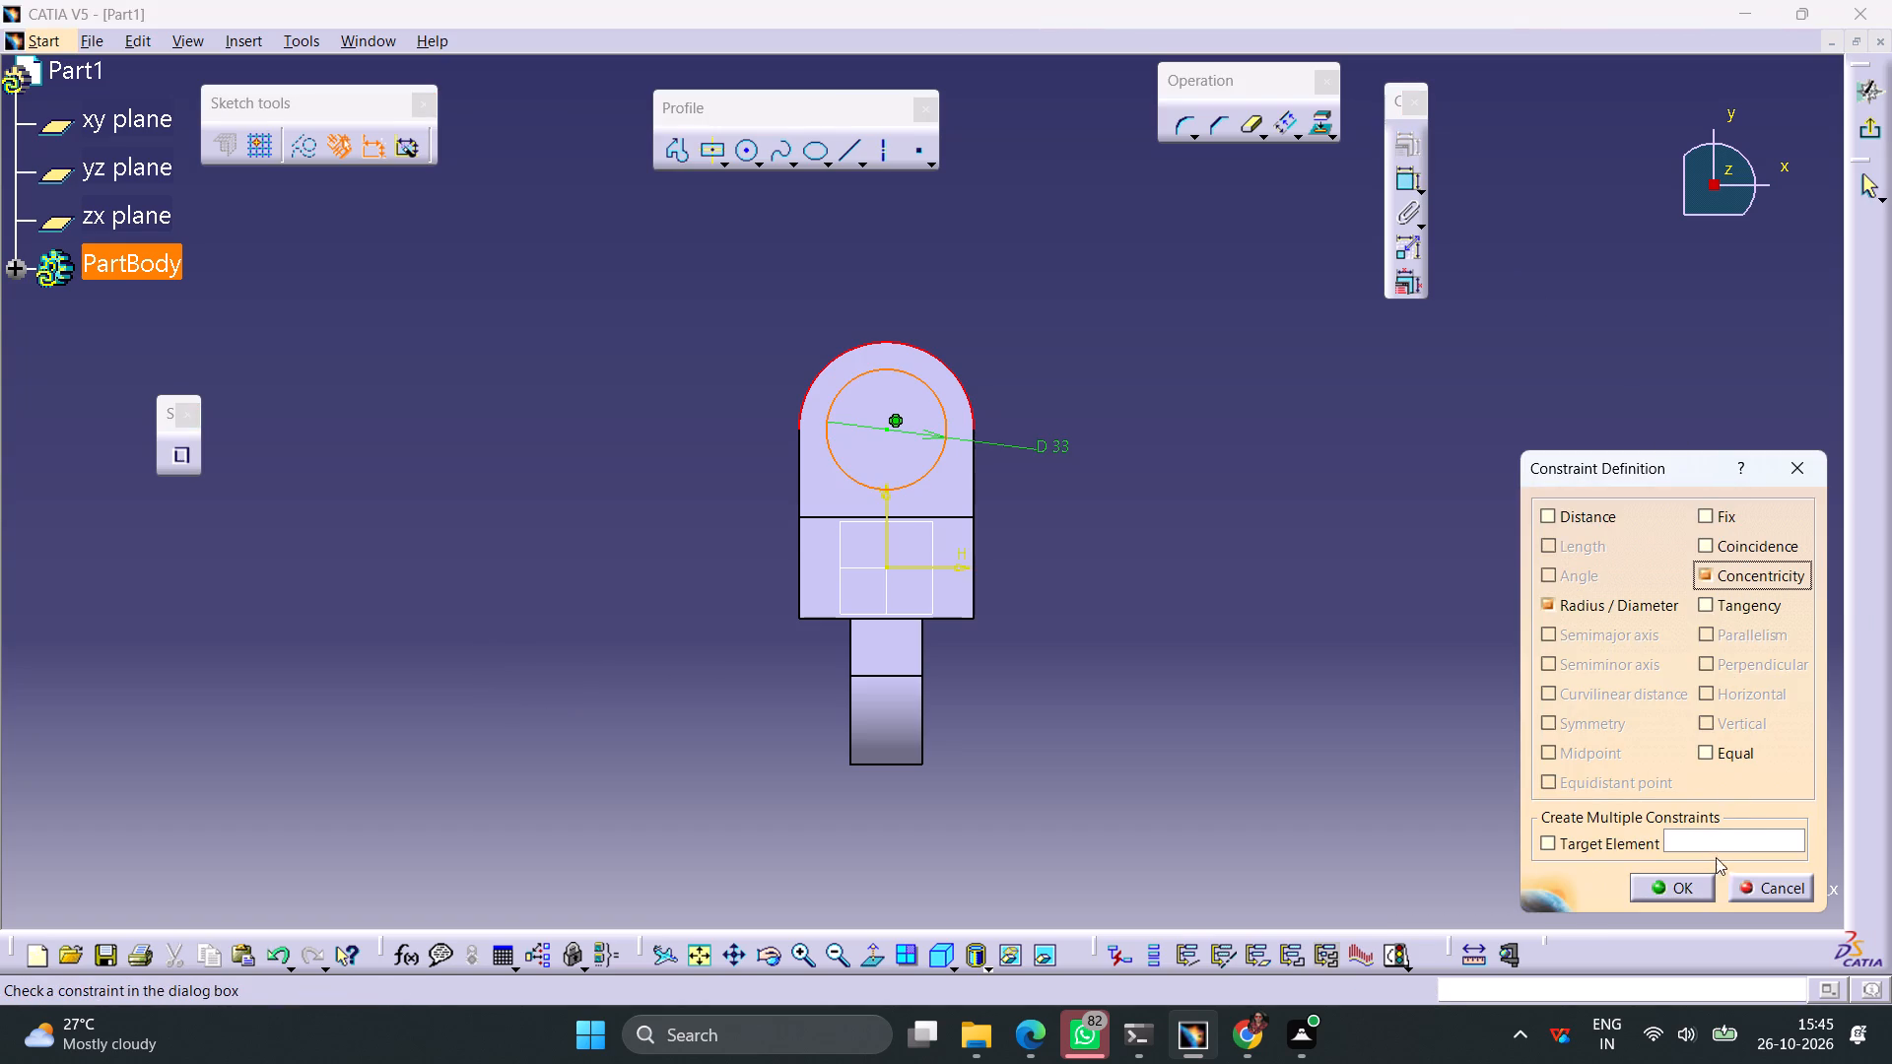
left_click(1690, 887)
Exit the sketch and cut the circle through the tongue with an Up to next pocket.
left_click(1867, 131)
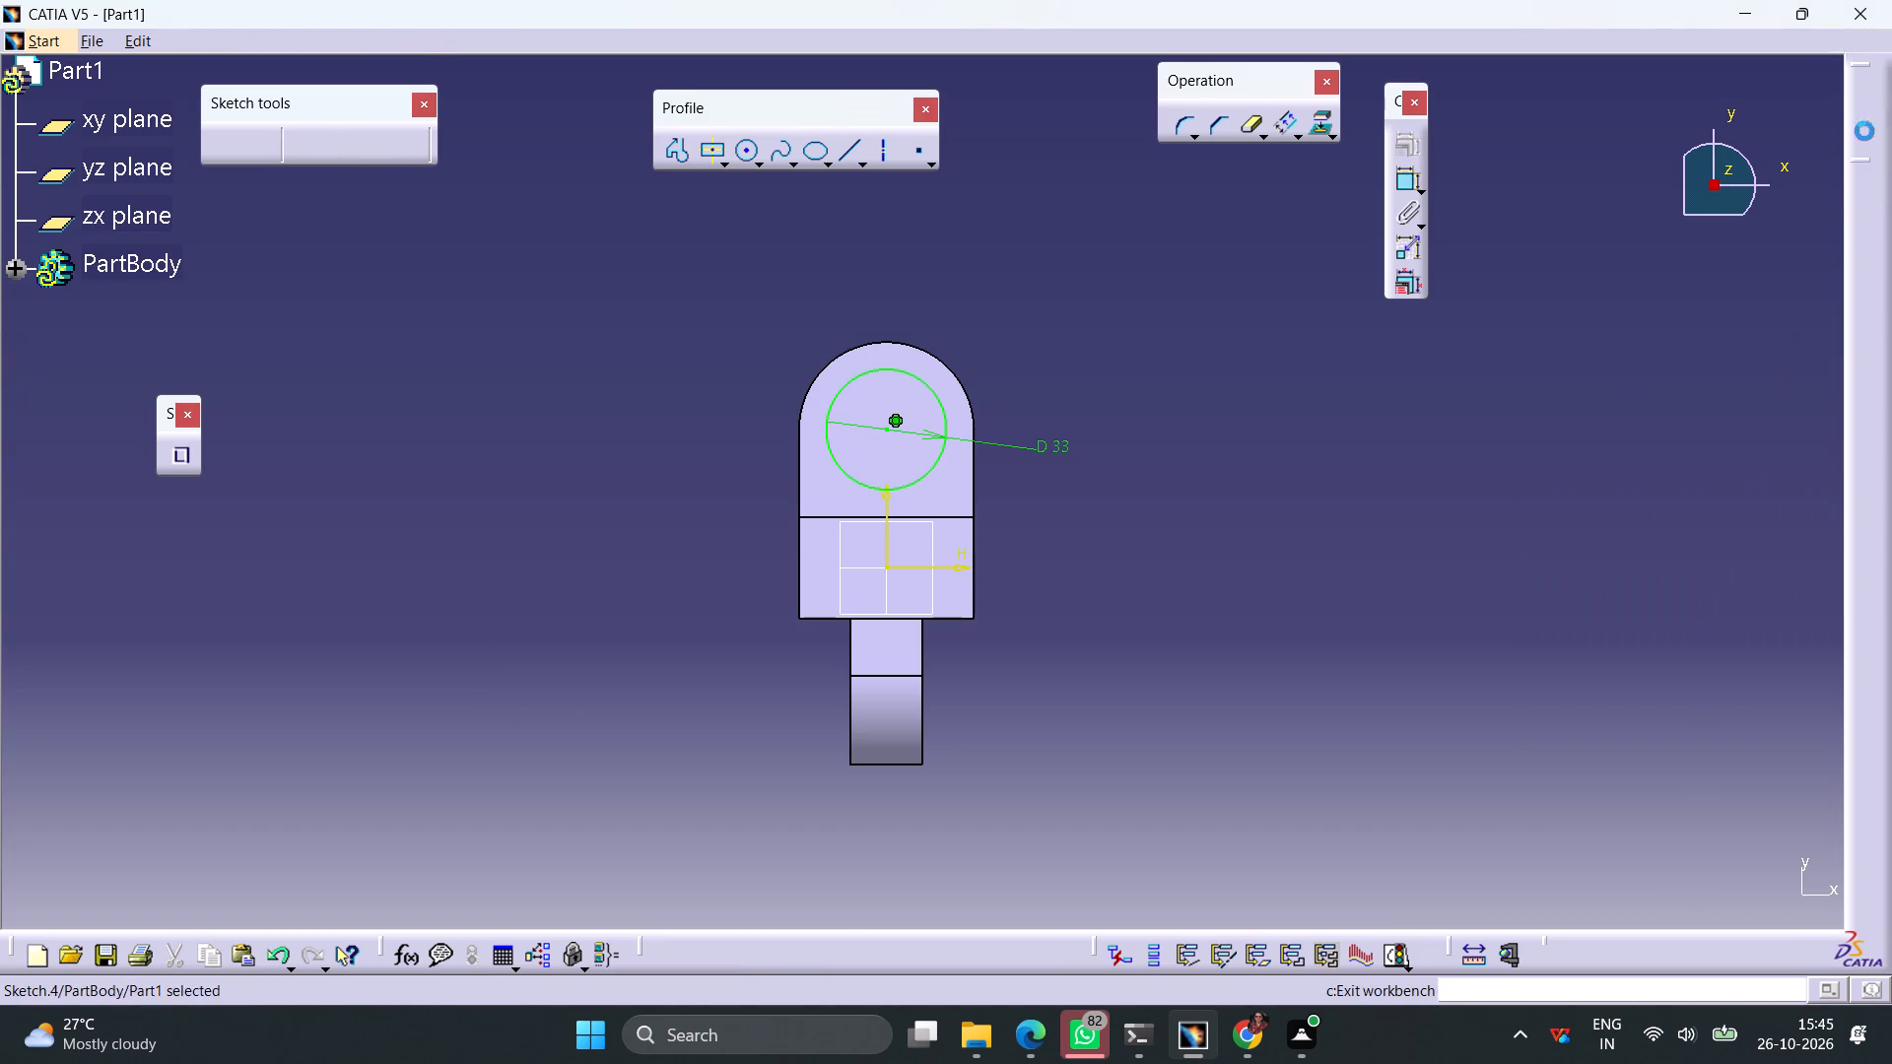
left_click(496, 172)
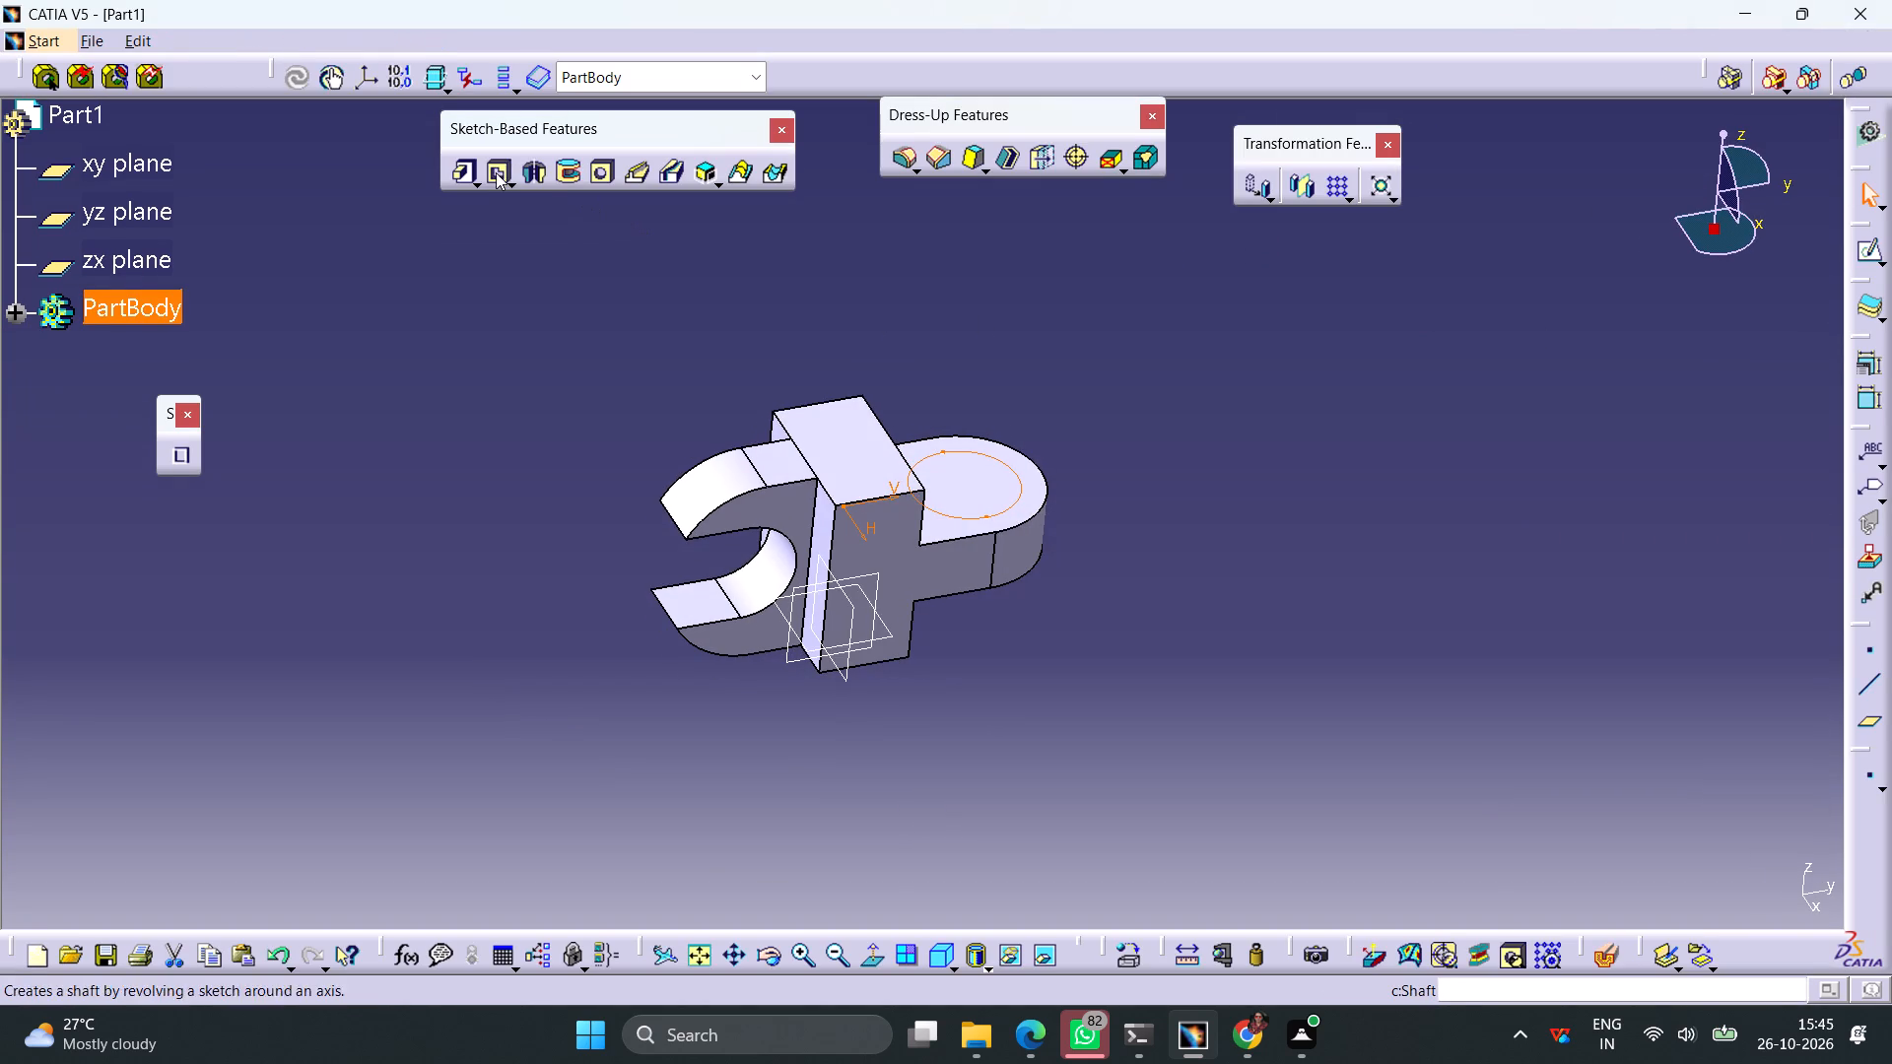
left_click(1740, 894)
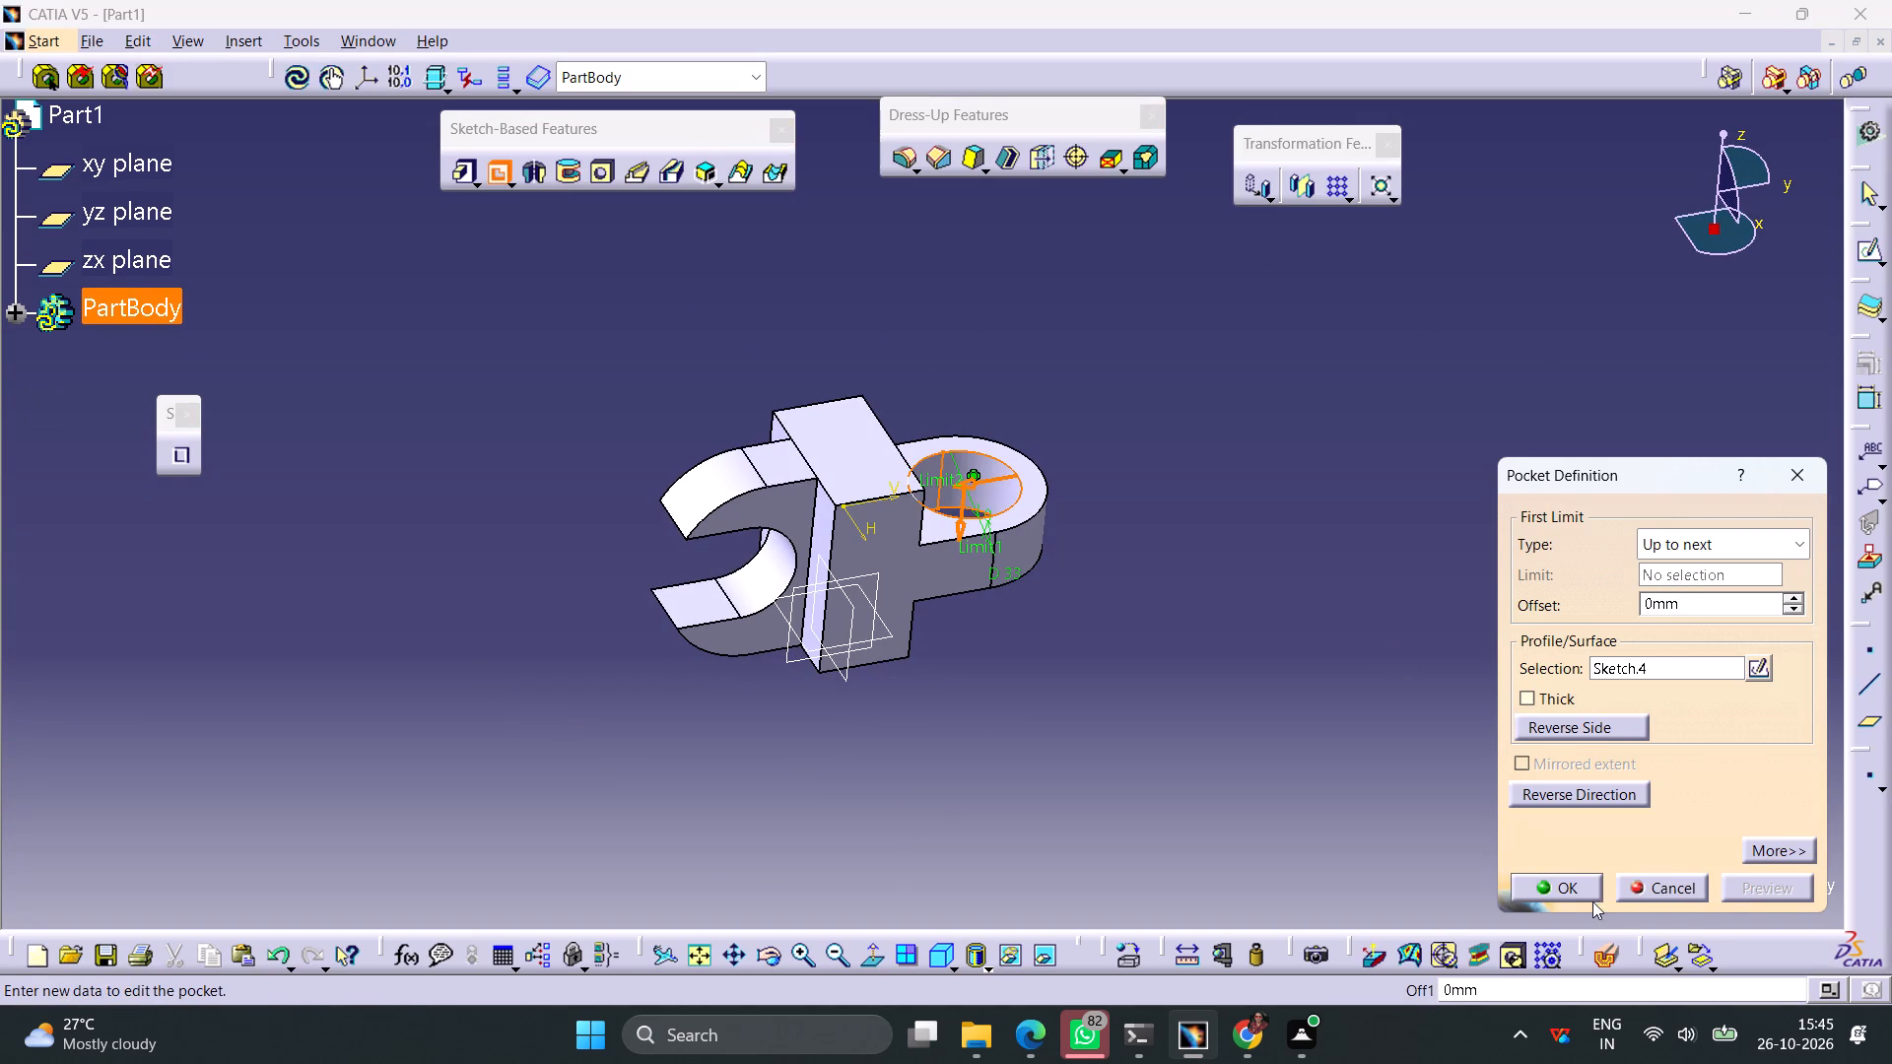
left_click(1570, 887)
left_click(1374, 671)
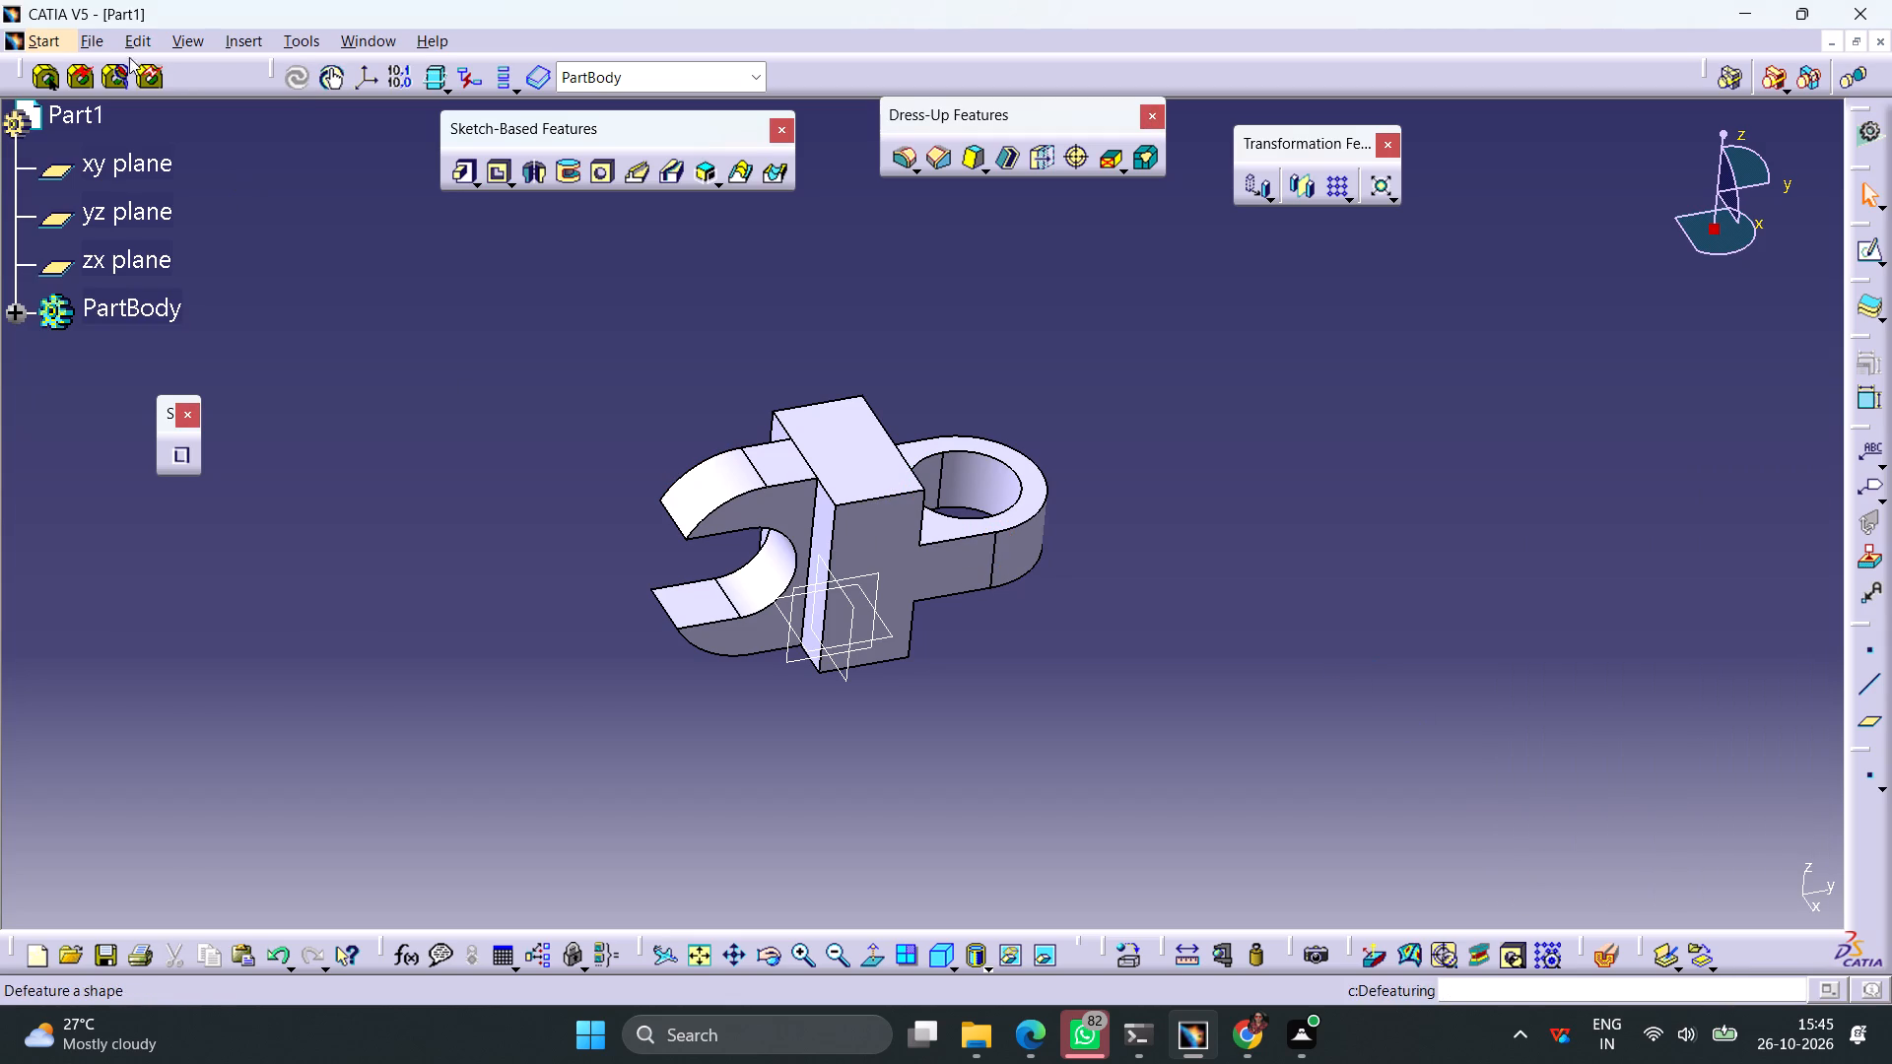
Save the part as a CATPart file named Part1.
left_click(93, 42)
left_click(204, 242)
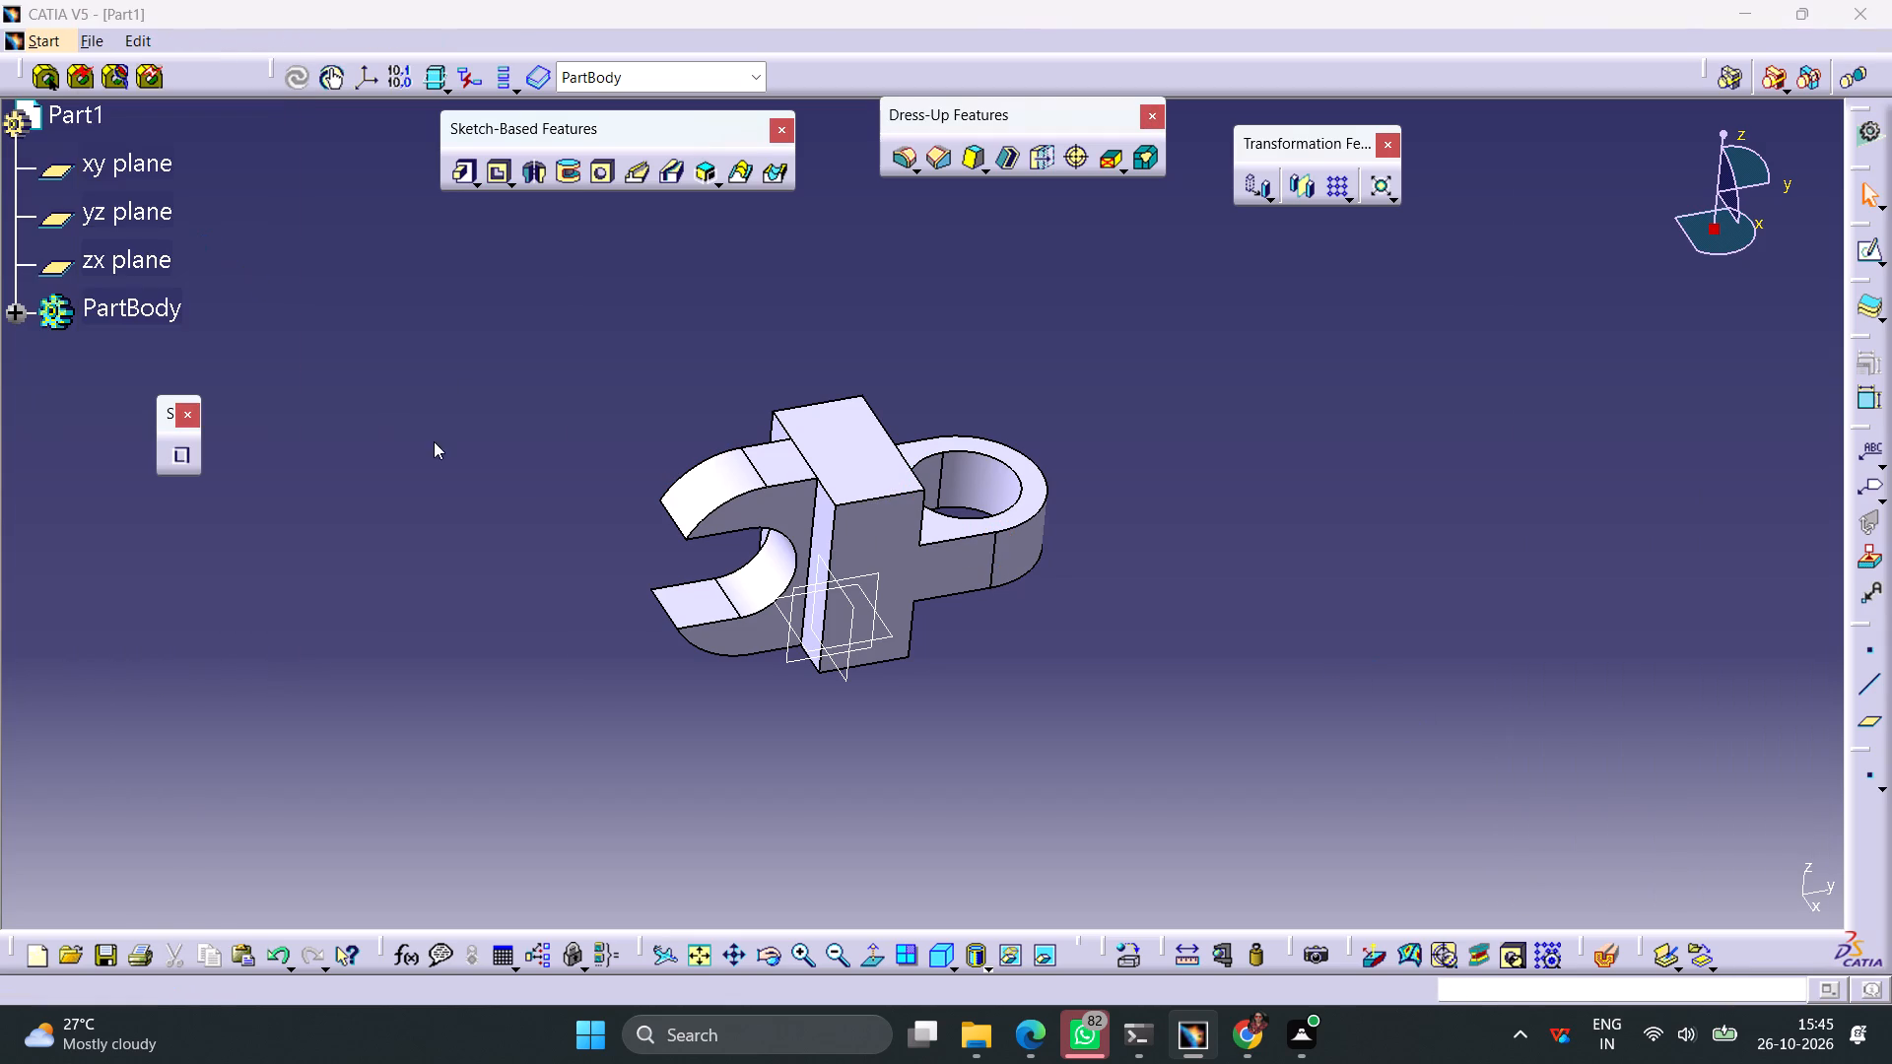
left_click(1267, 713)
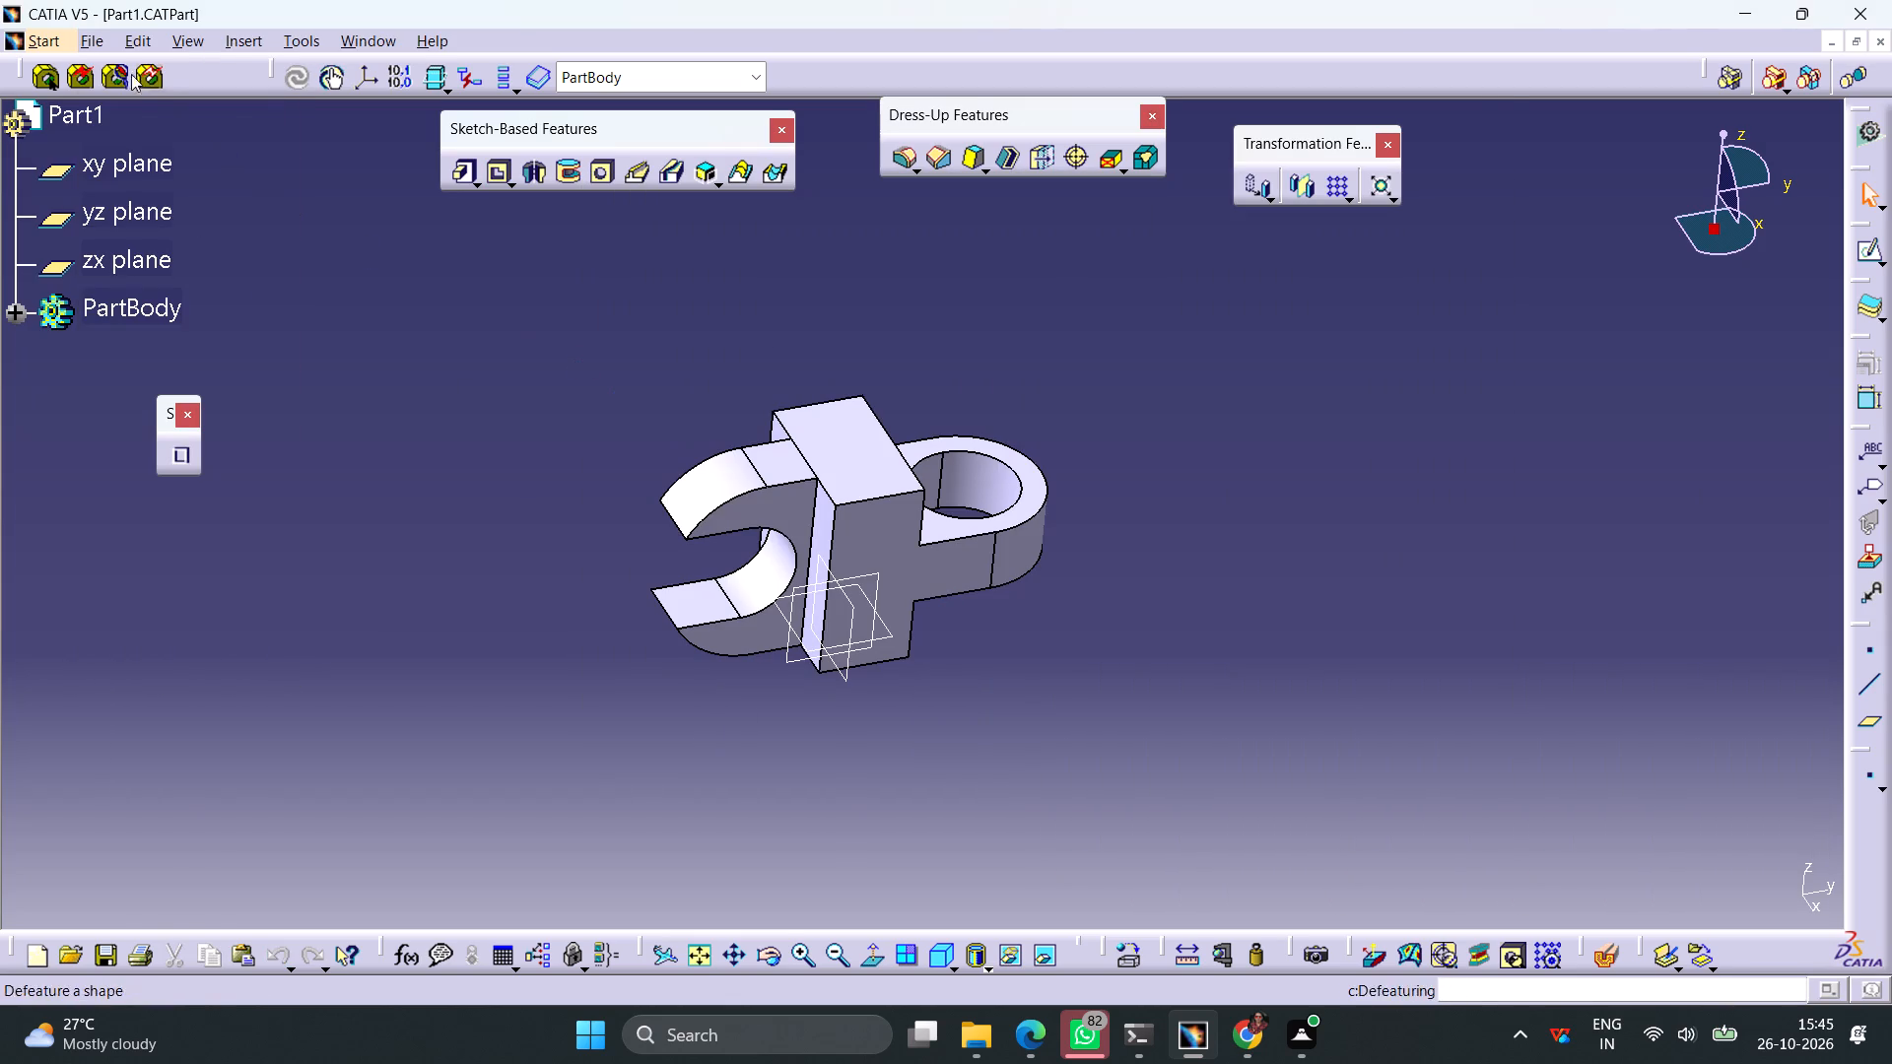
Save a copy of the part in igs format as Part1 in the internship folder.
left_click(88, 41)
left_click(200, 250)
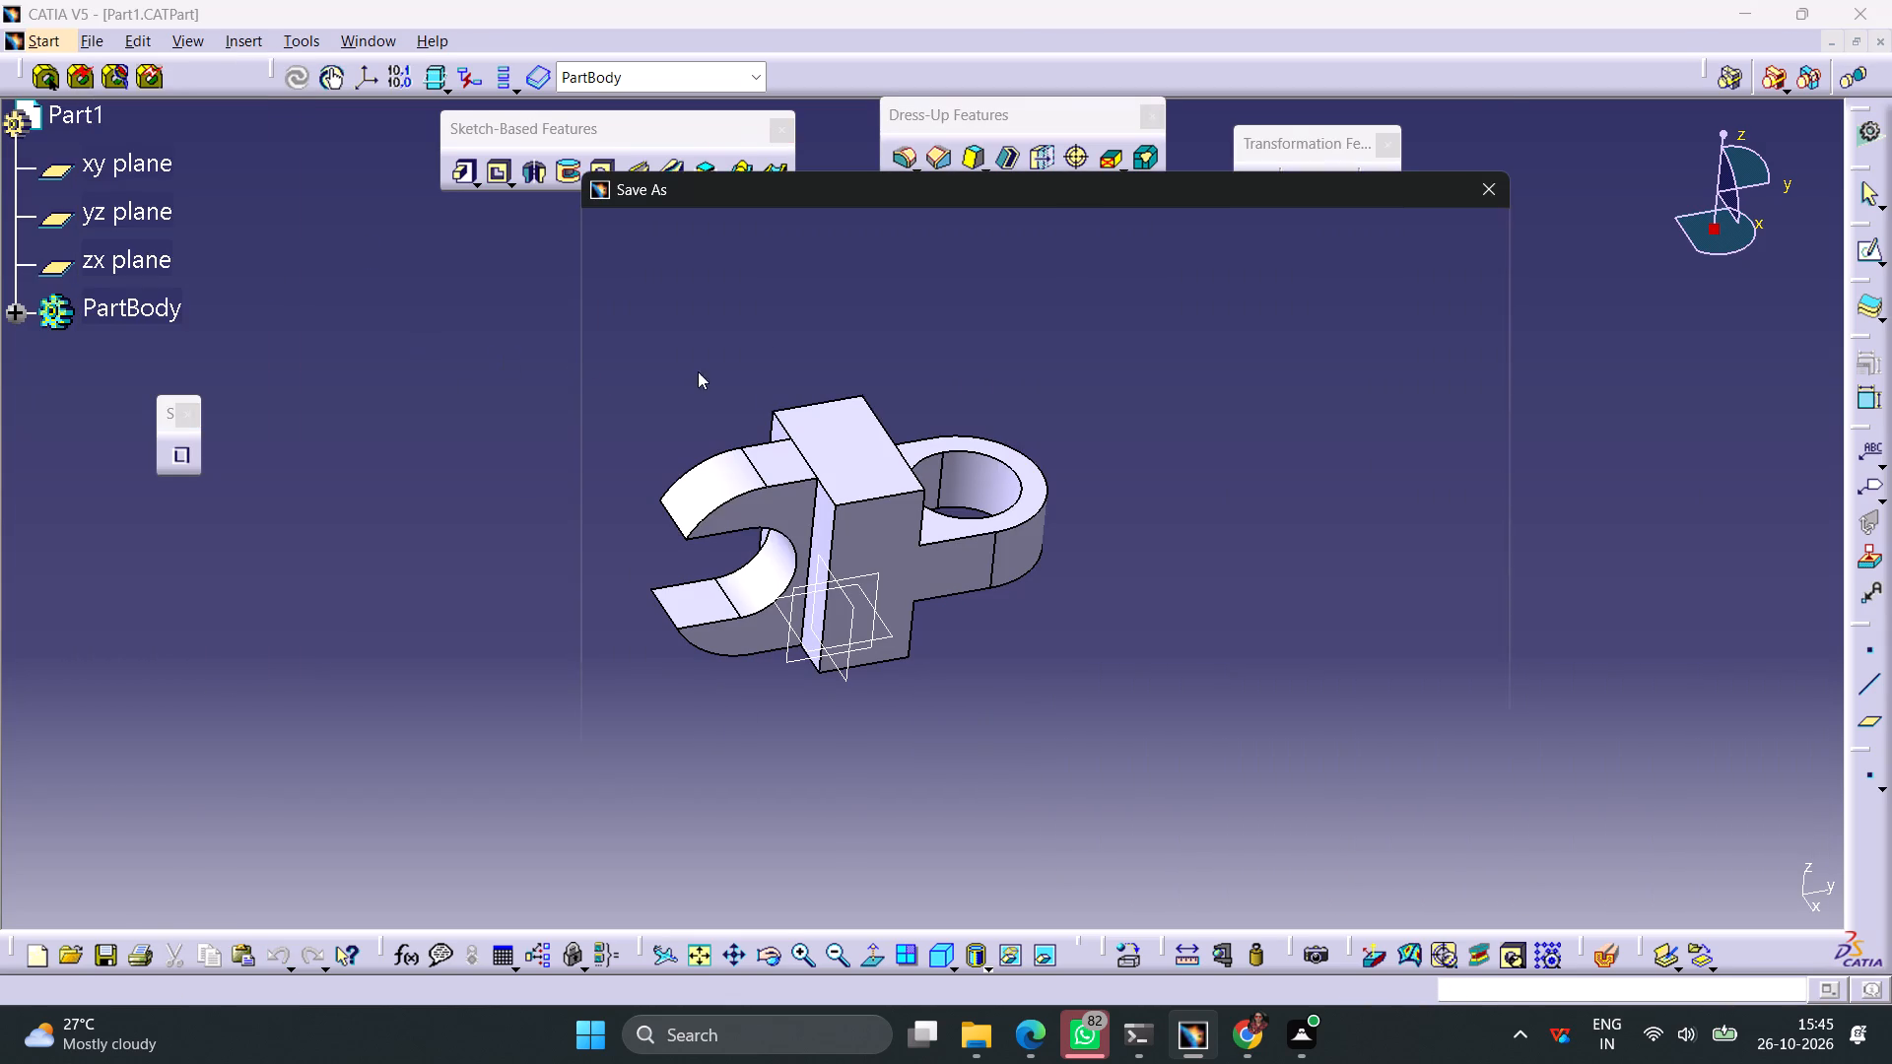
left_click(931, 611)
left_click(810, 671)
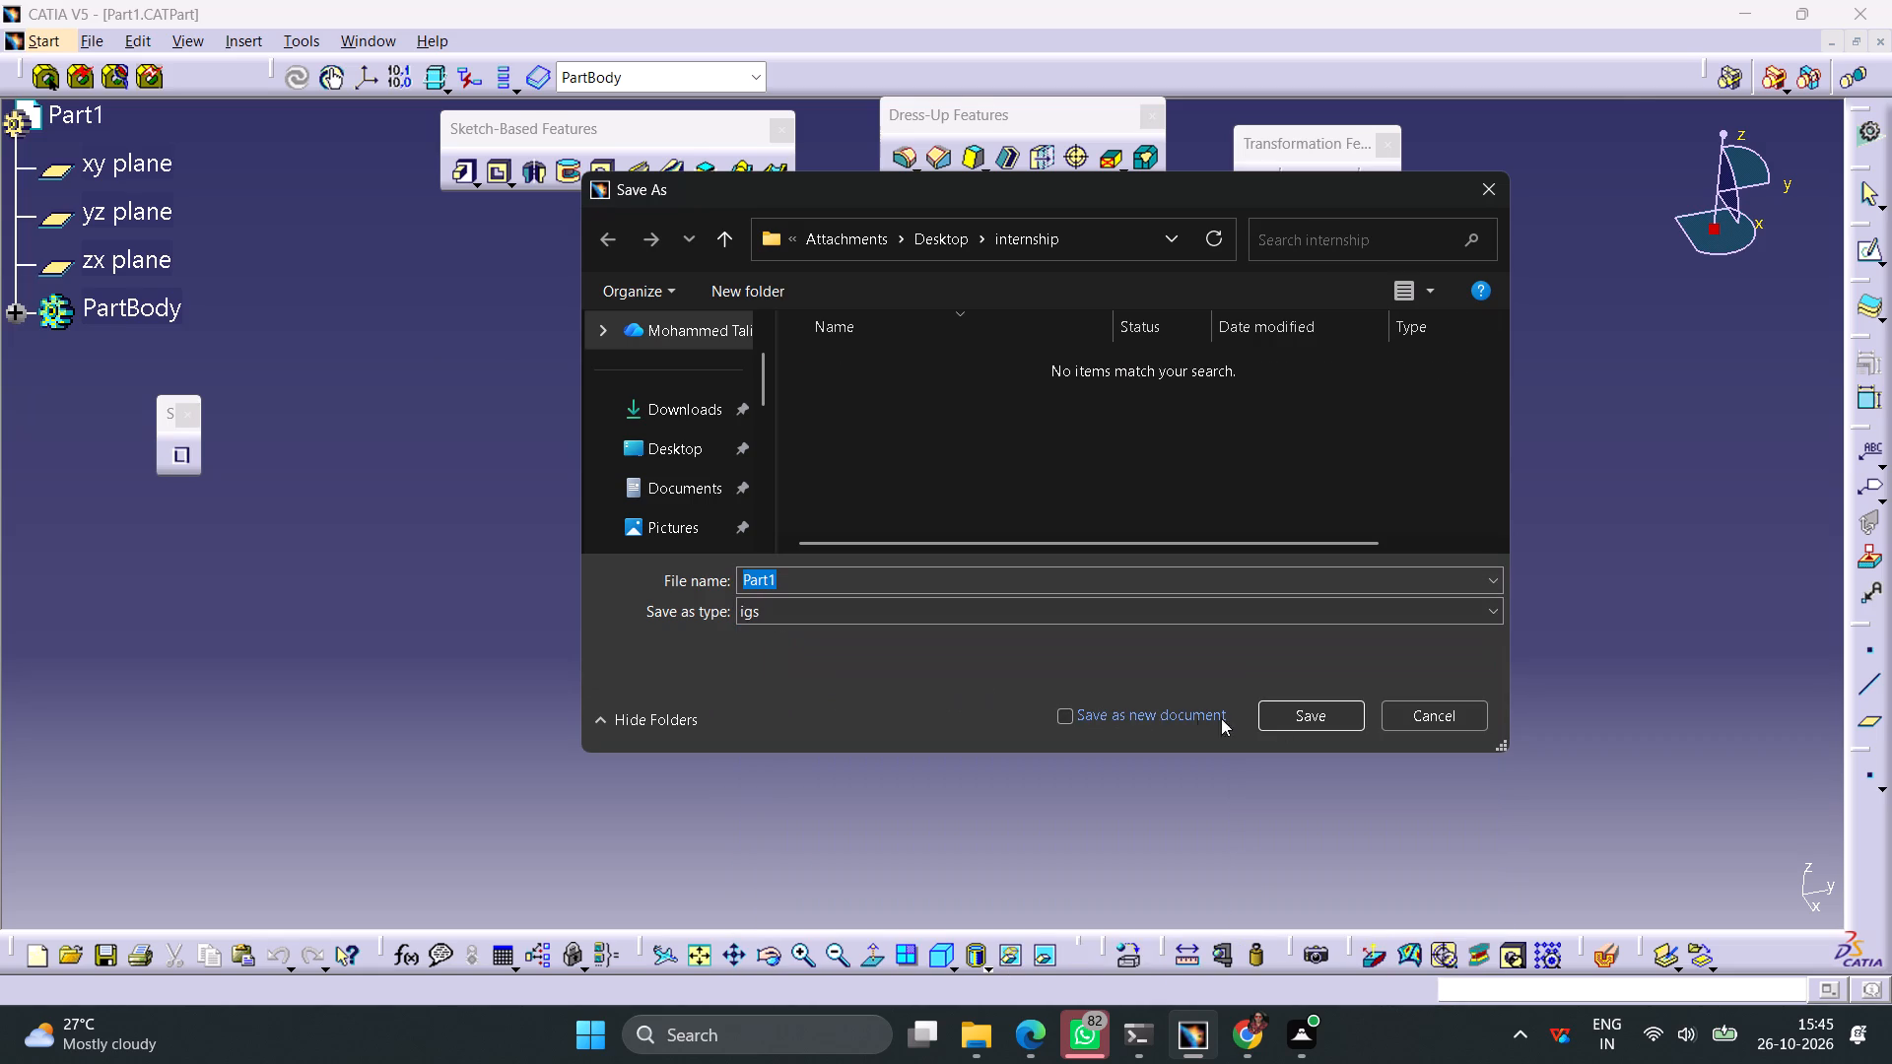
left_click(1288, 724)
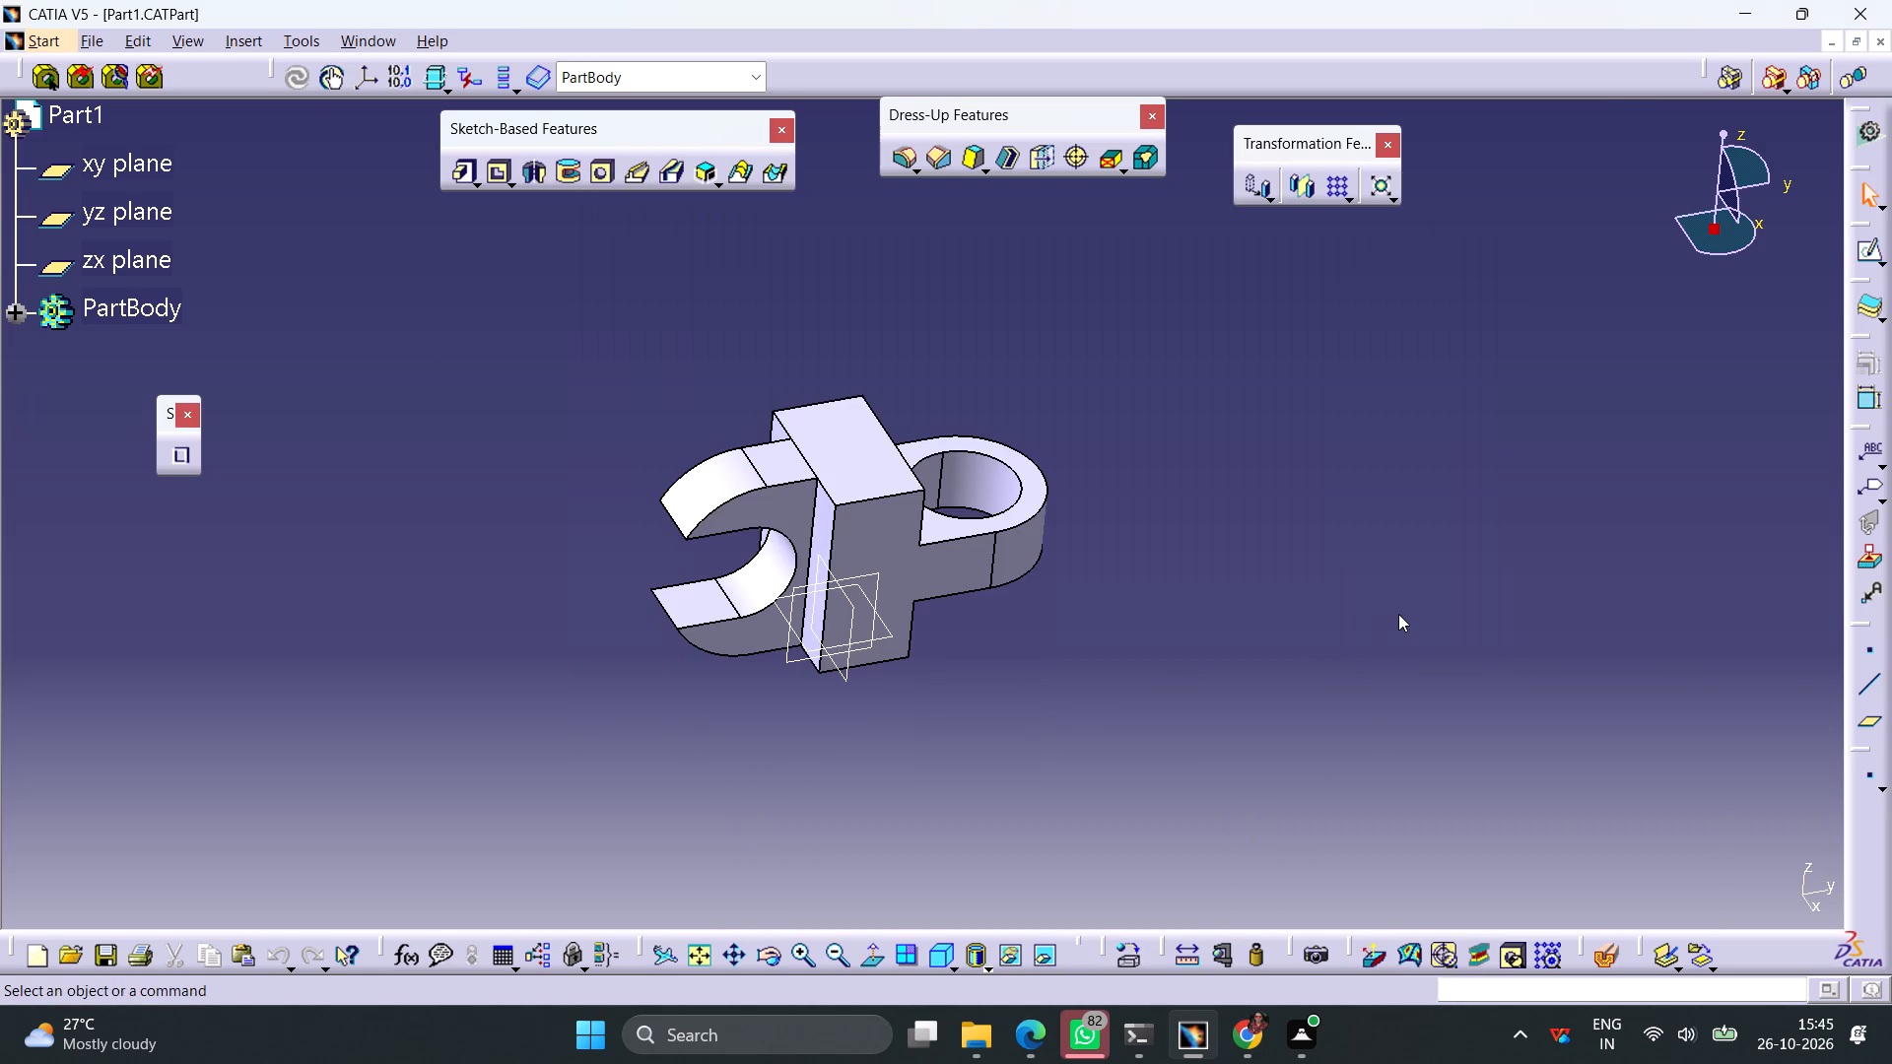
Create a new Drawing document with the default sheet settings.
key("ctrl+n")
key("d")
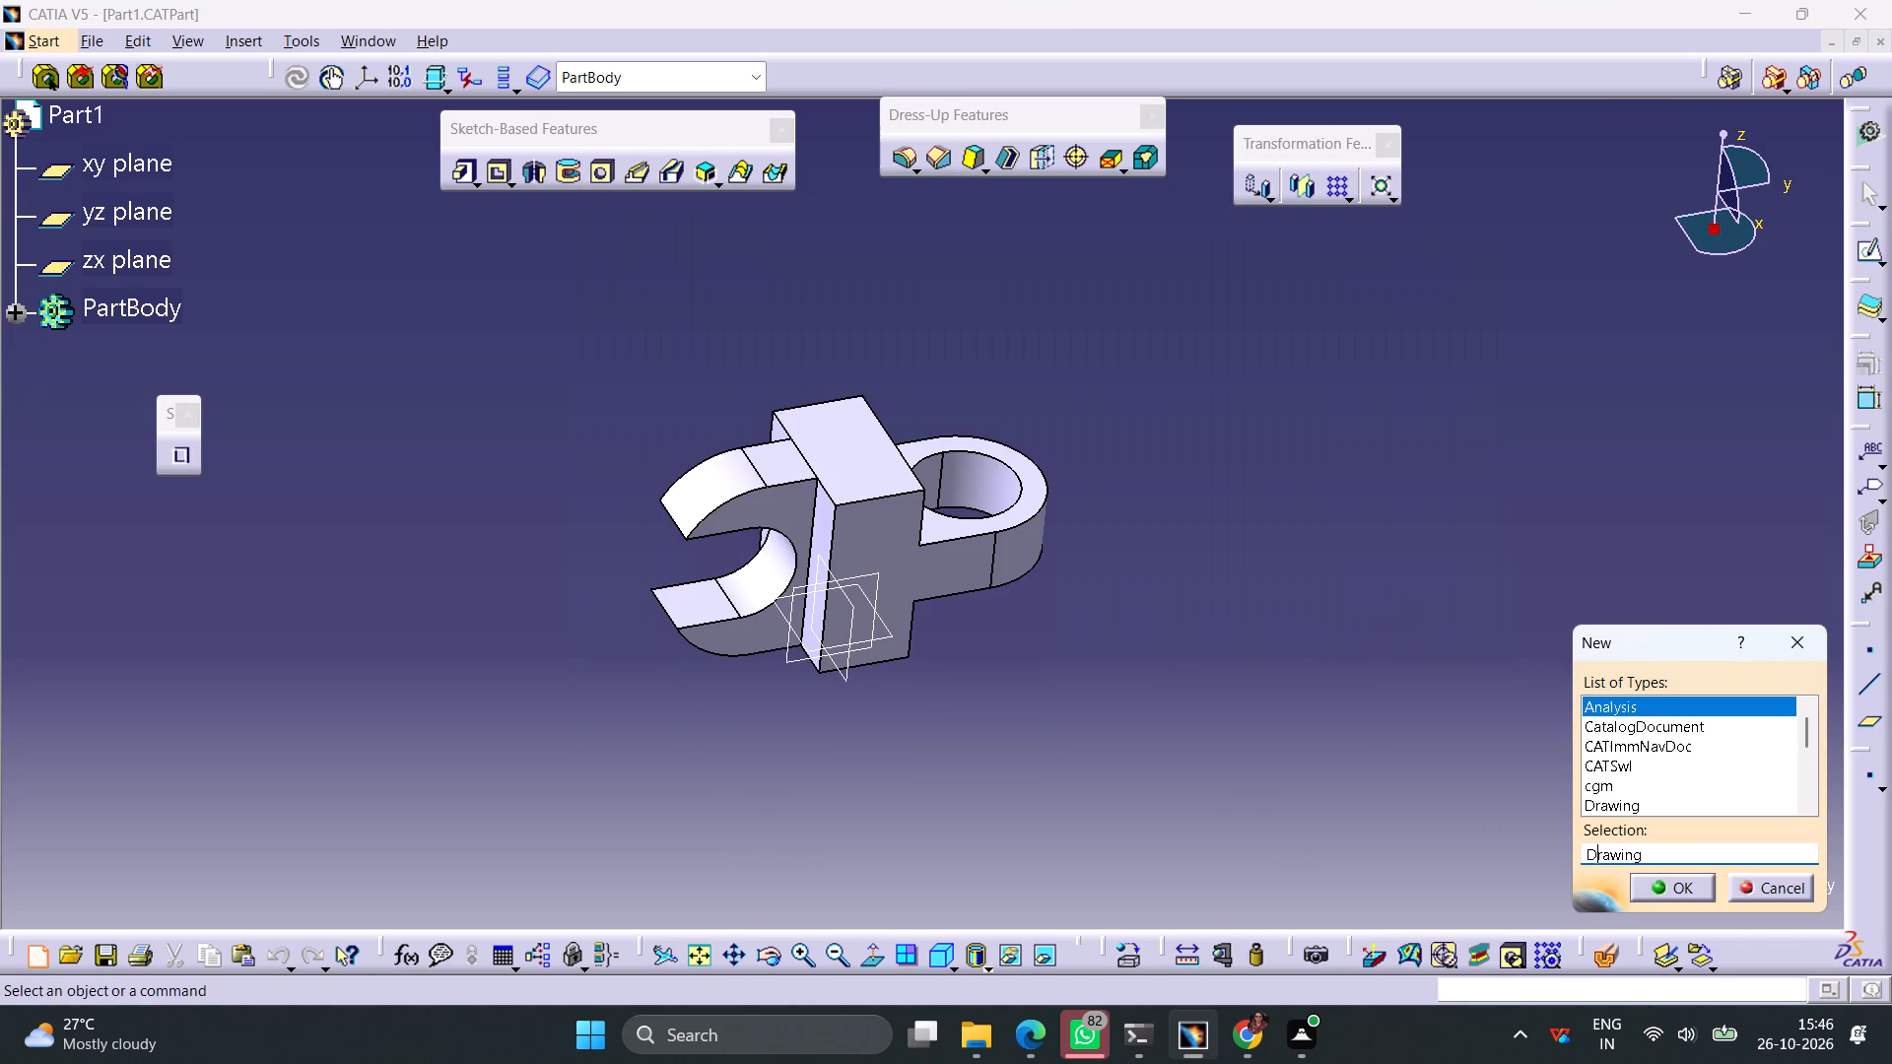
key("Return")
key("Return")
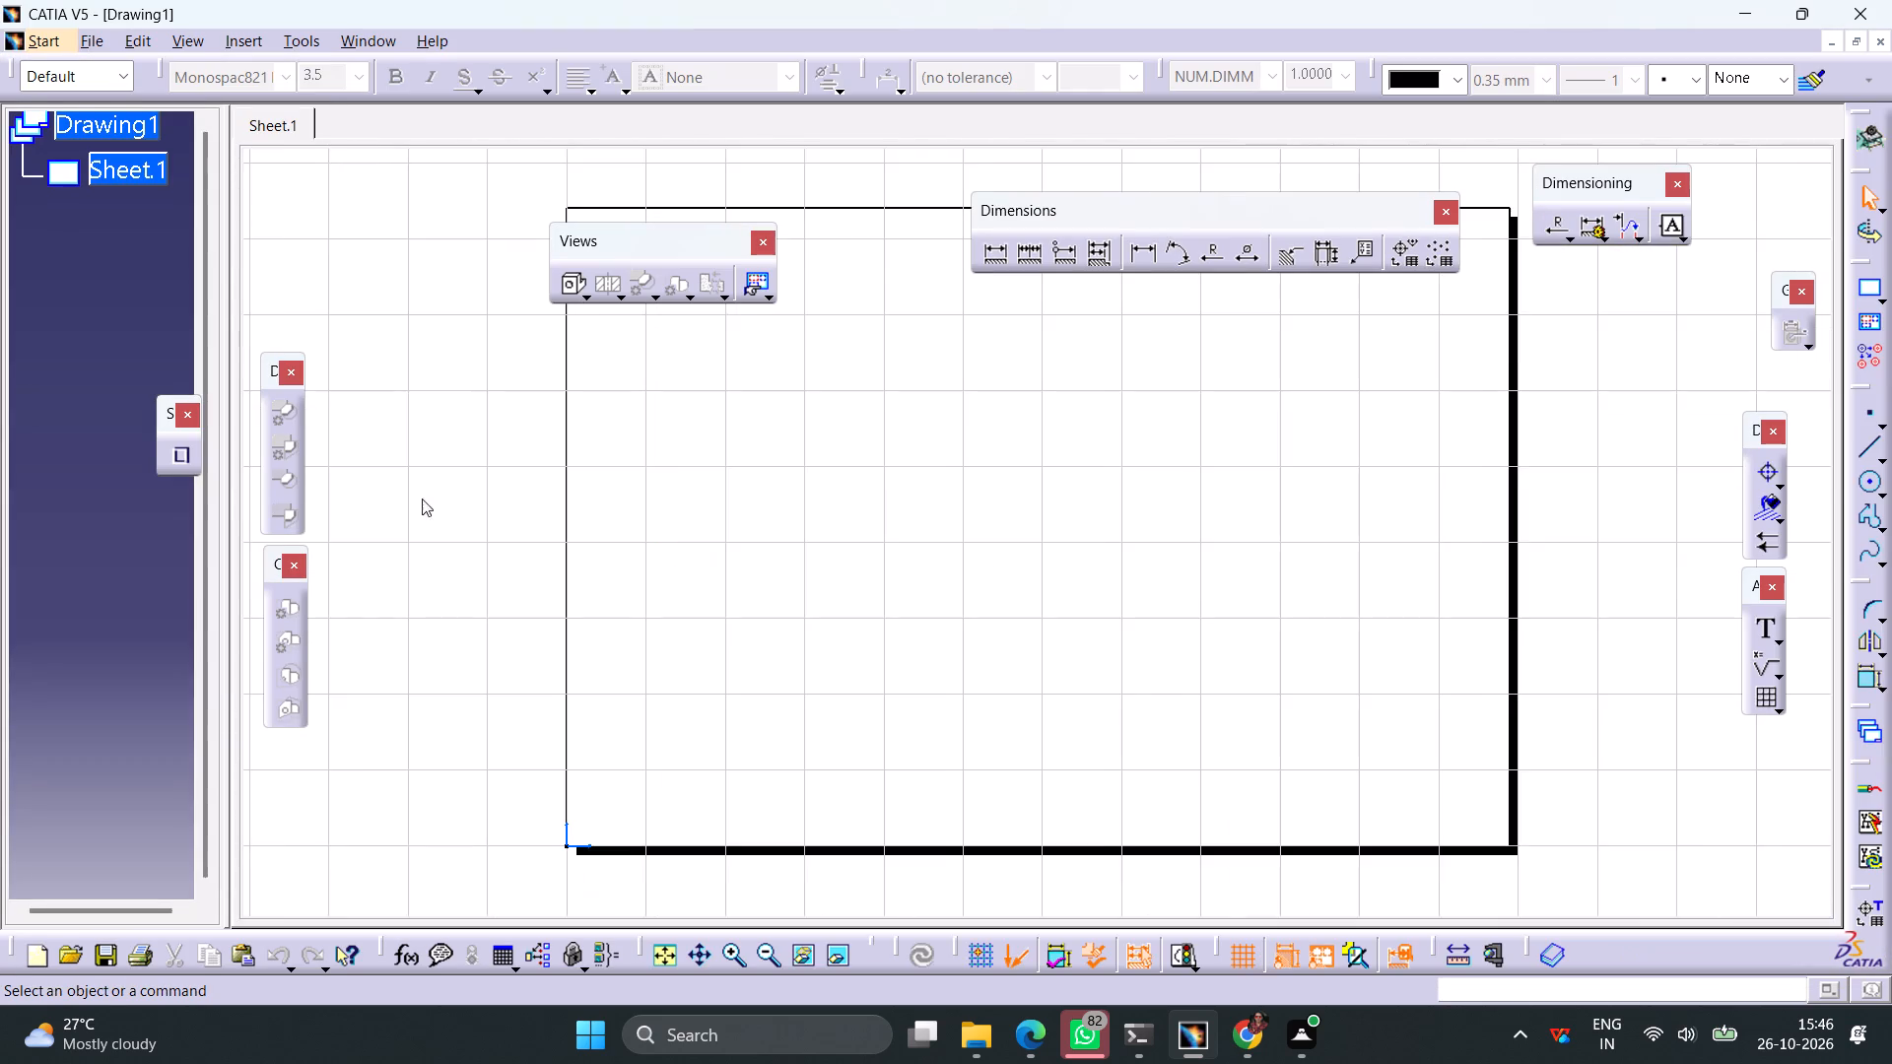
Set the projection method of Sheet.1 to Third angle standard.
right_click(149, 177)
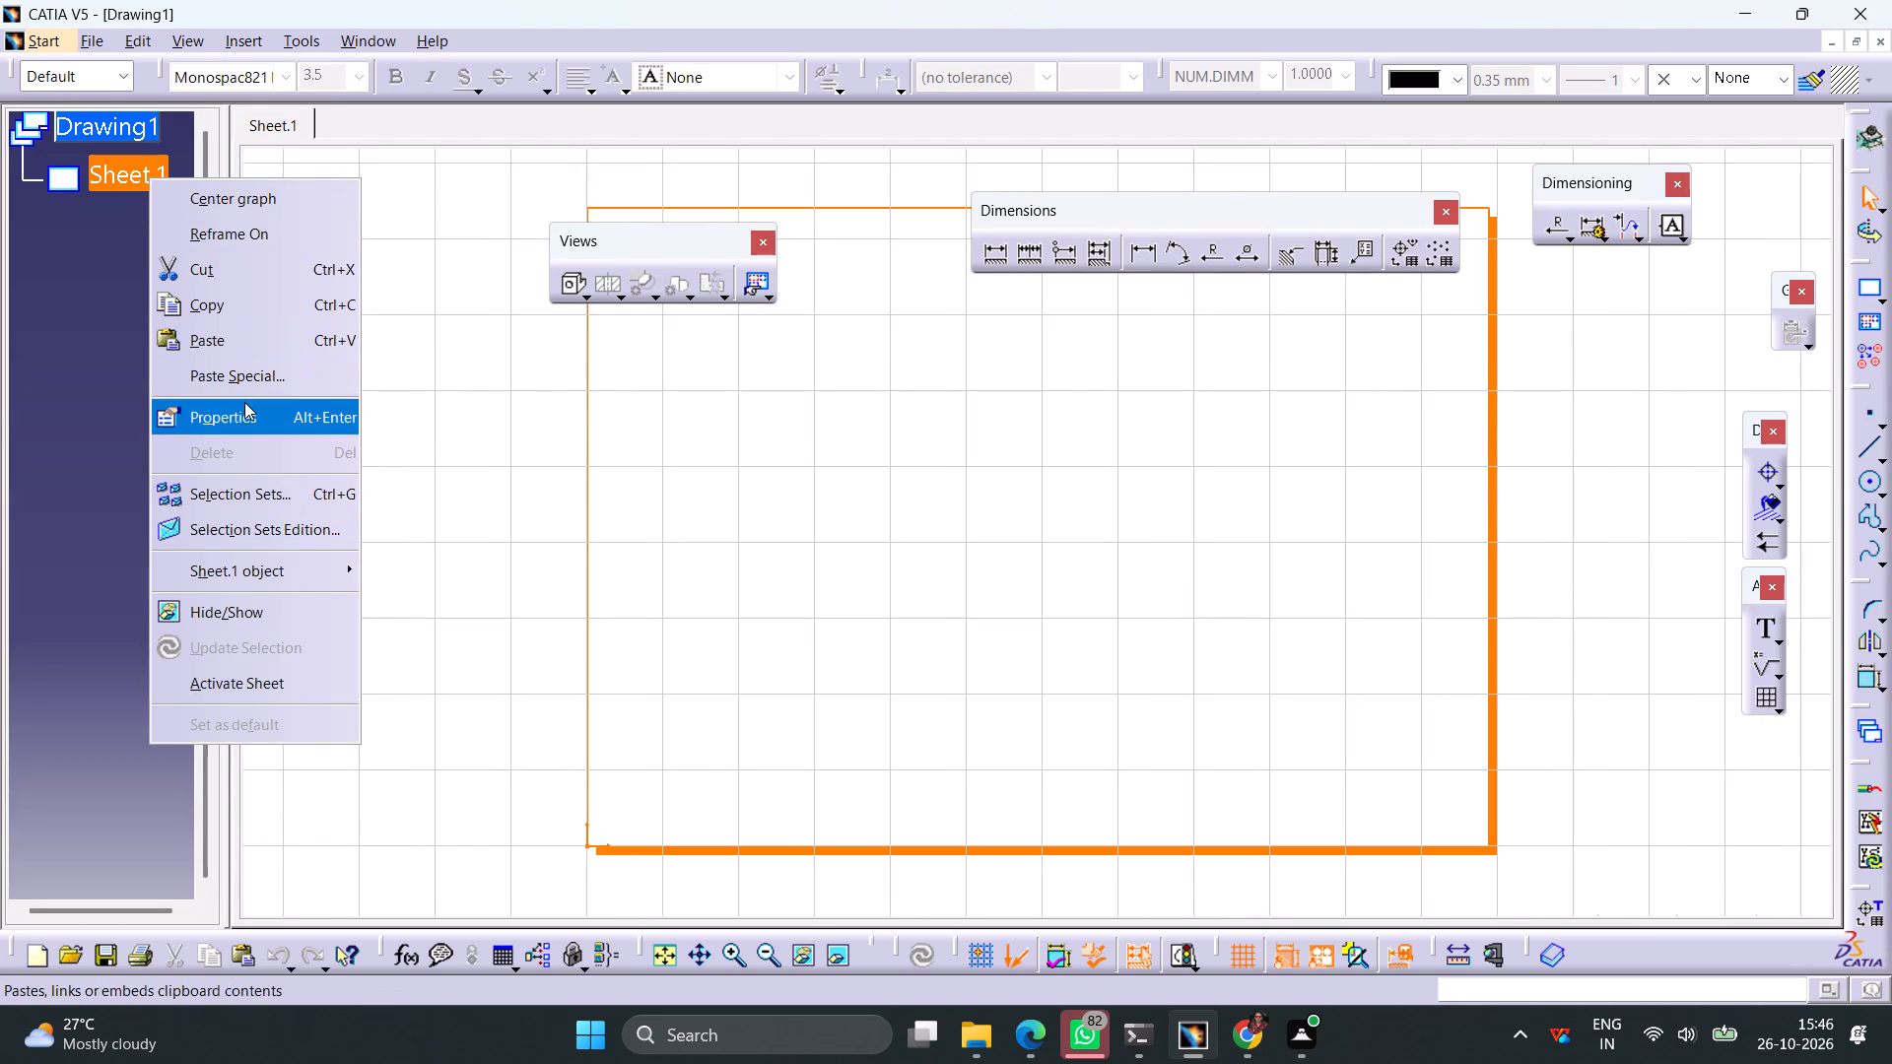
left_click(244, 402)
left_click(1334, 602)
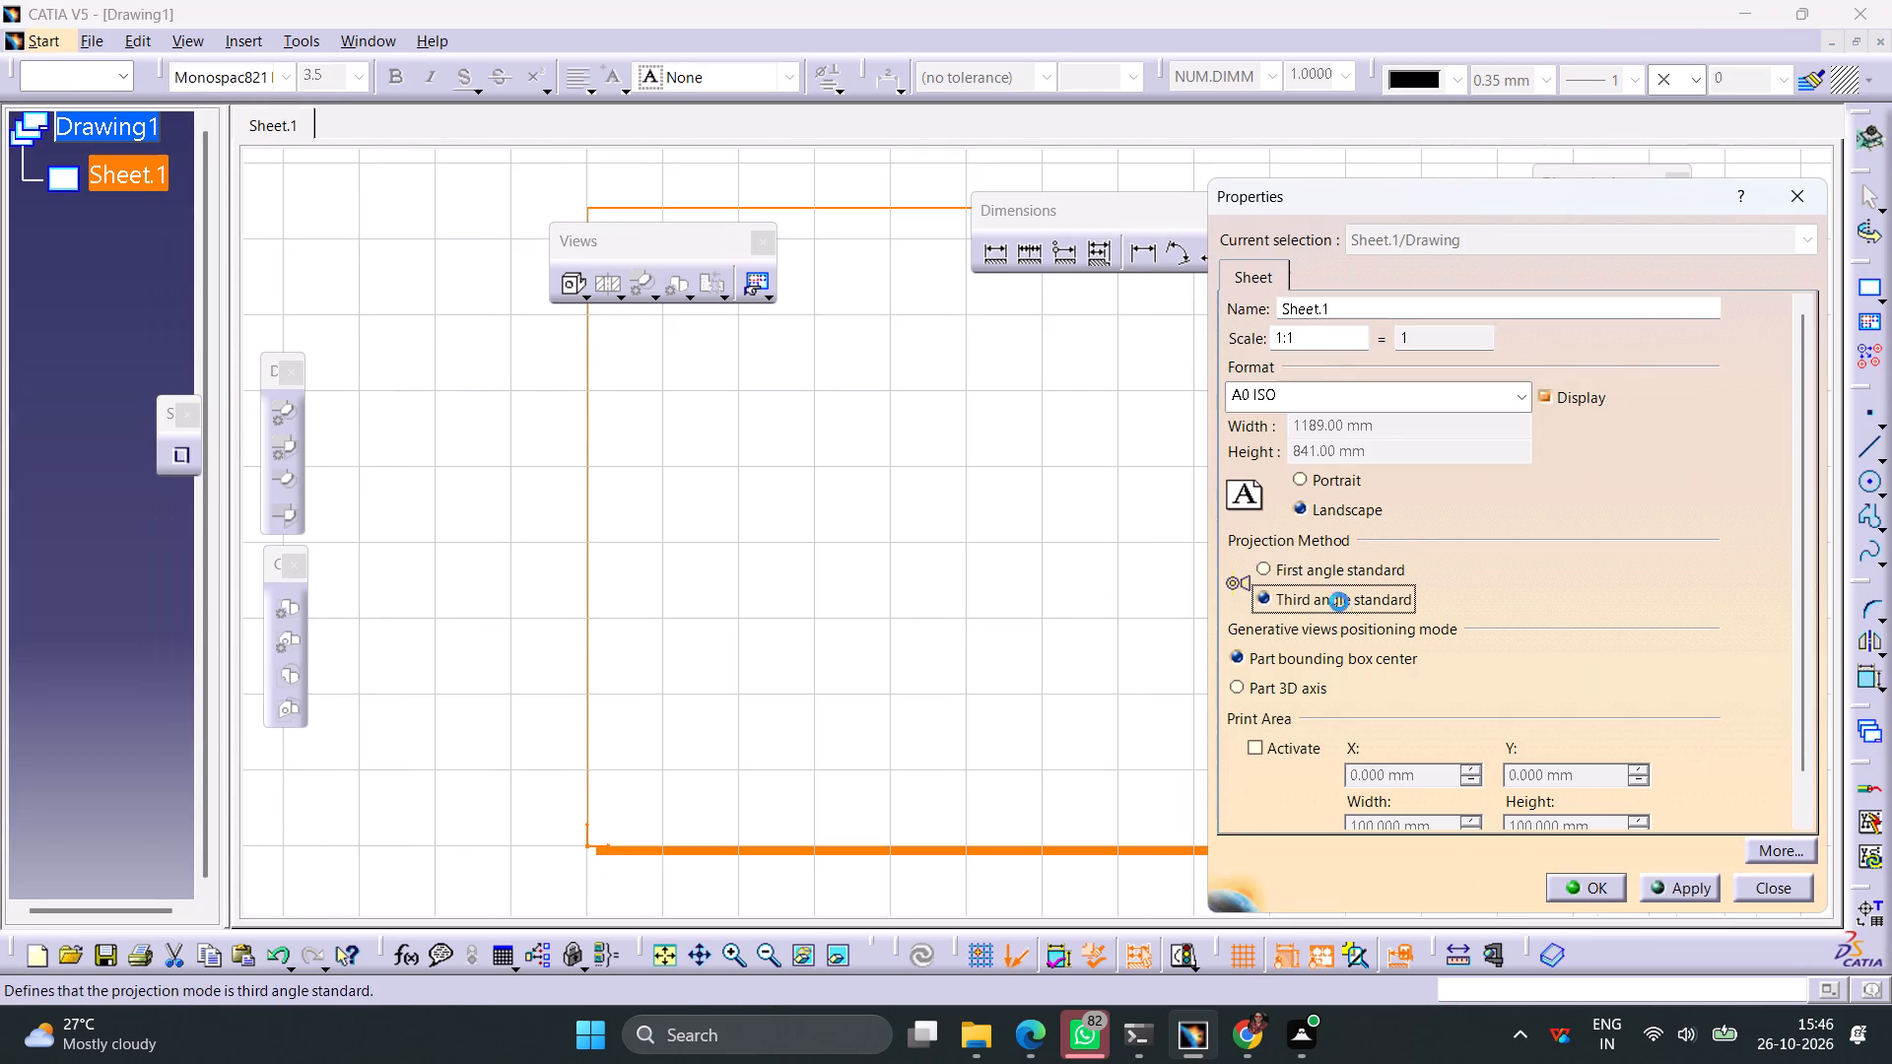
left_click(1660, 884)
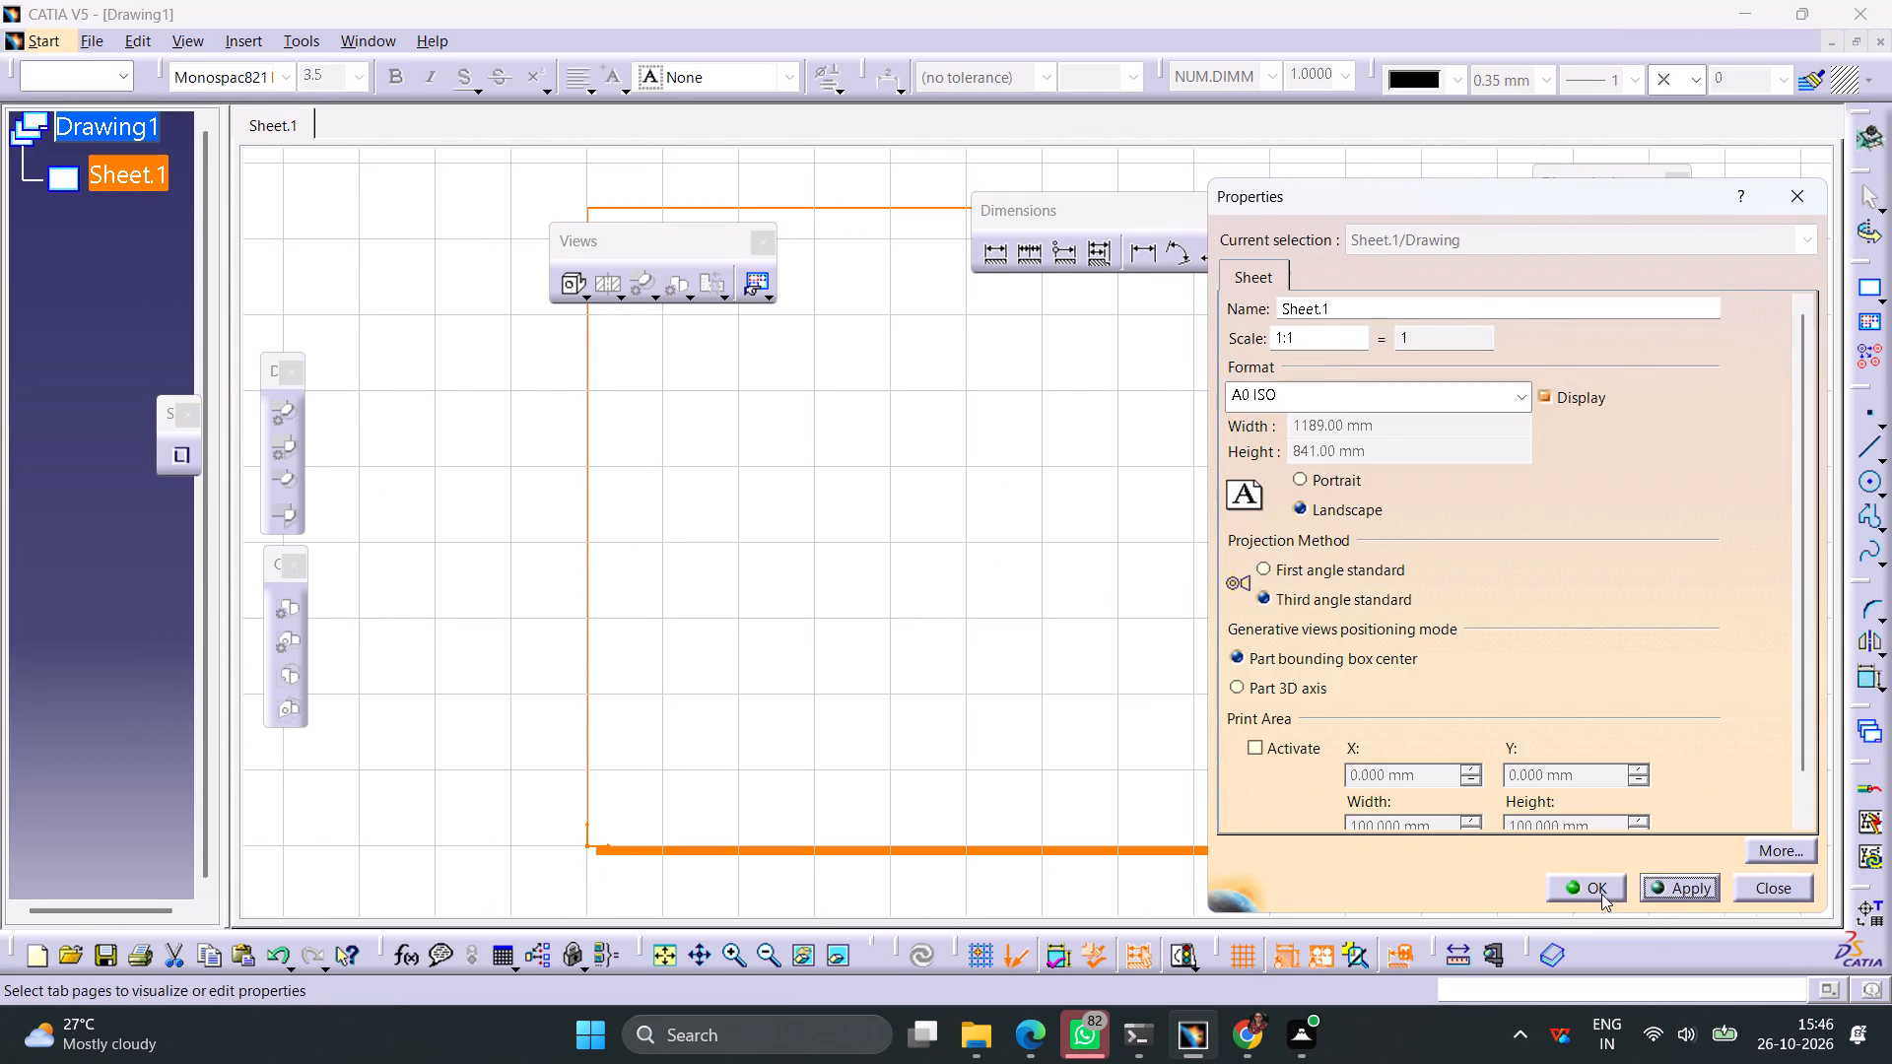
left_click(1601, 894)
Create a front view from the block's front face of Part1 and place it in the lower part of the sheet.
left_click(589, 299)
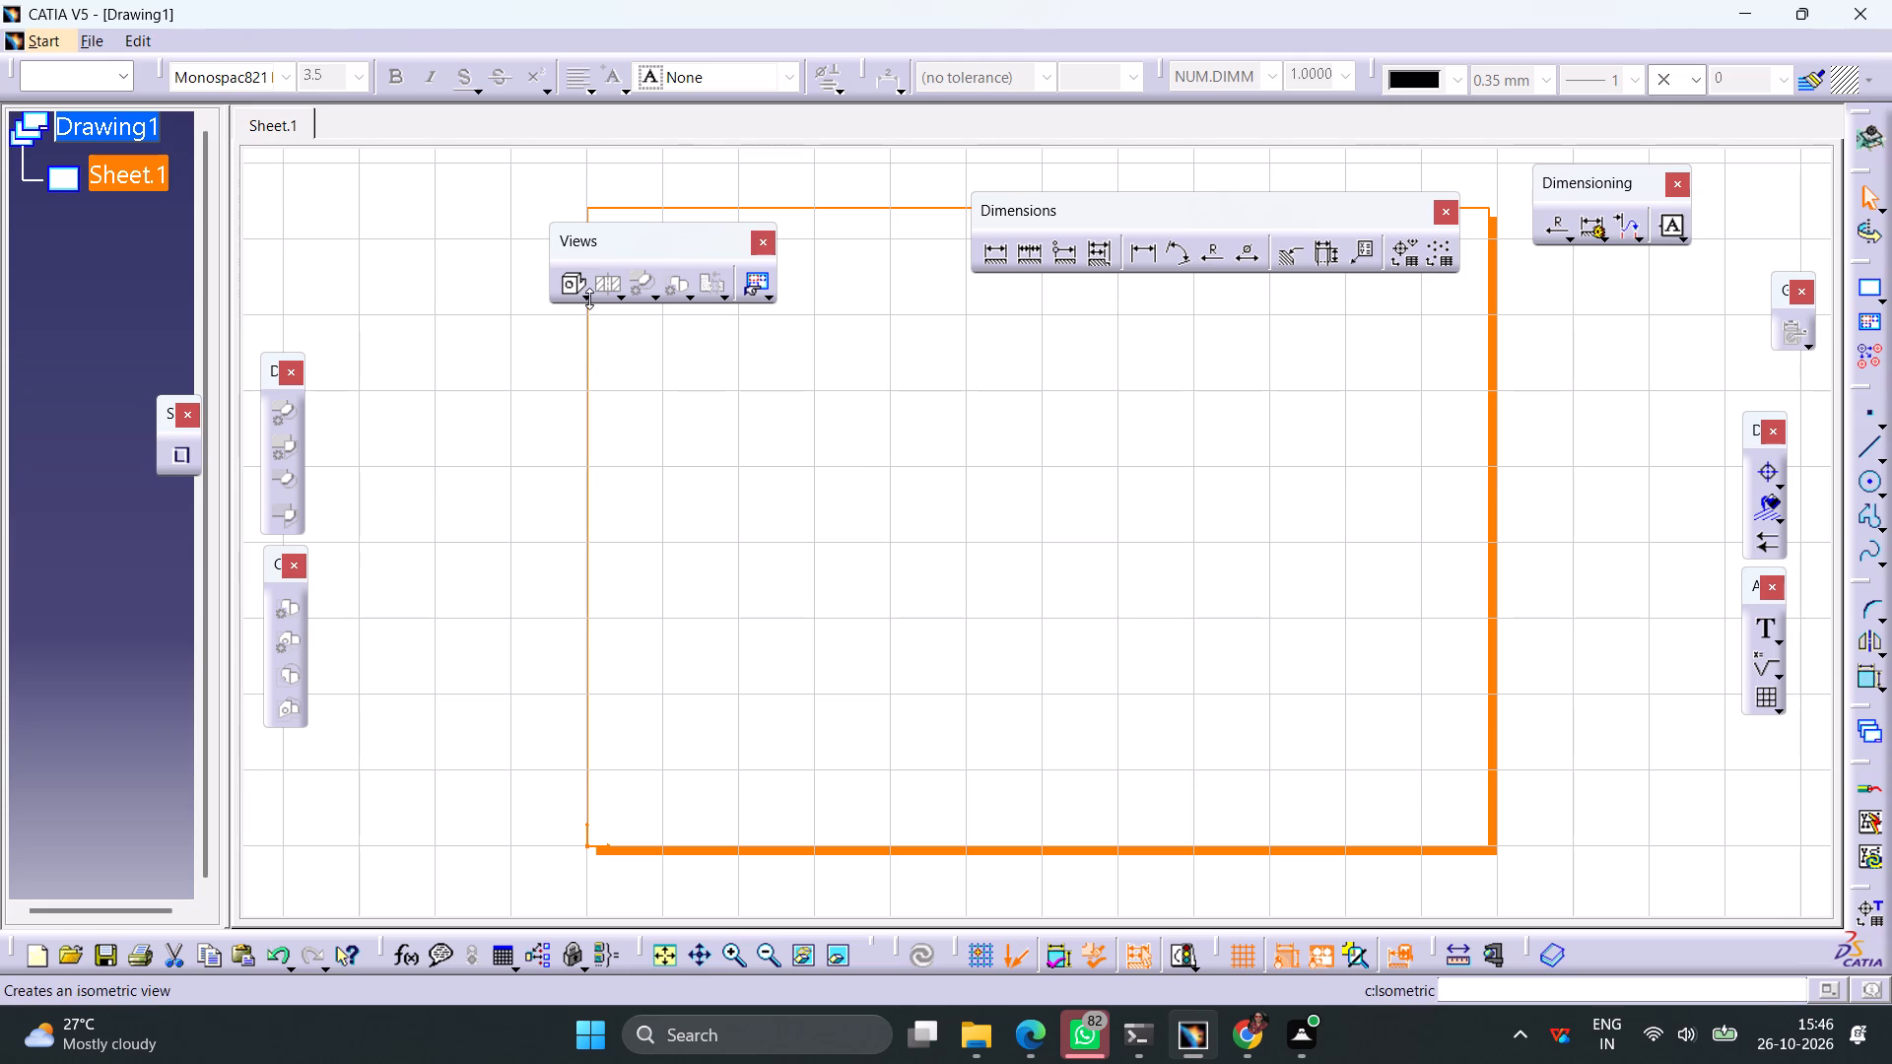
left_click(614, 317)
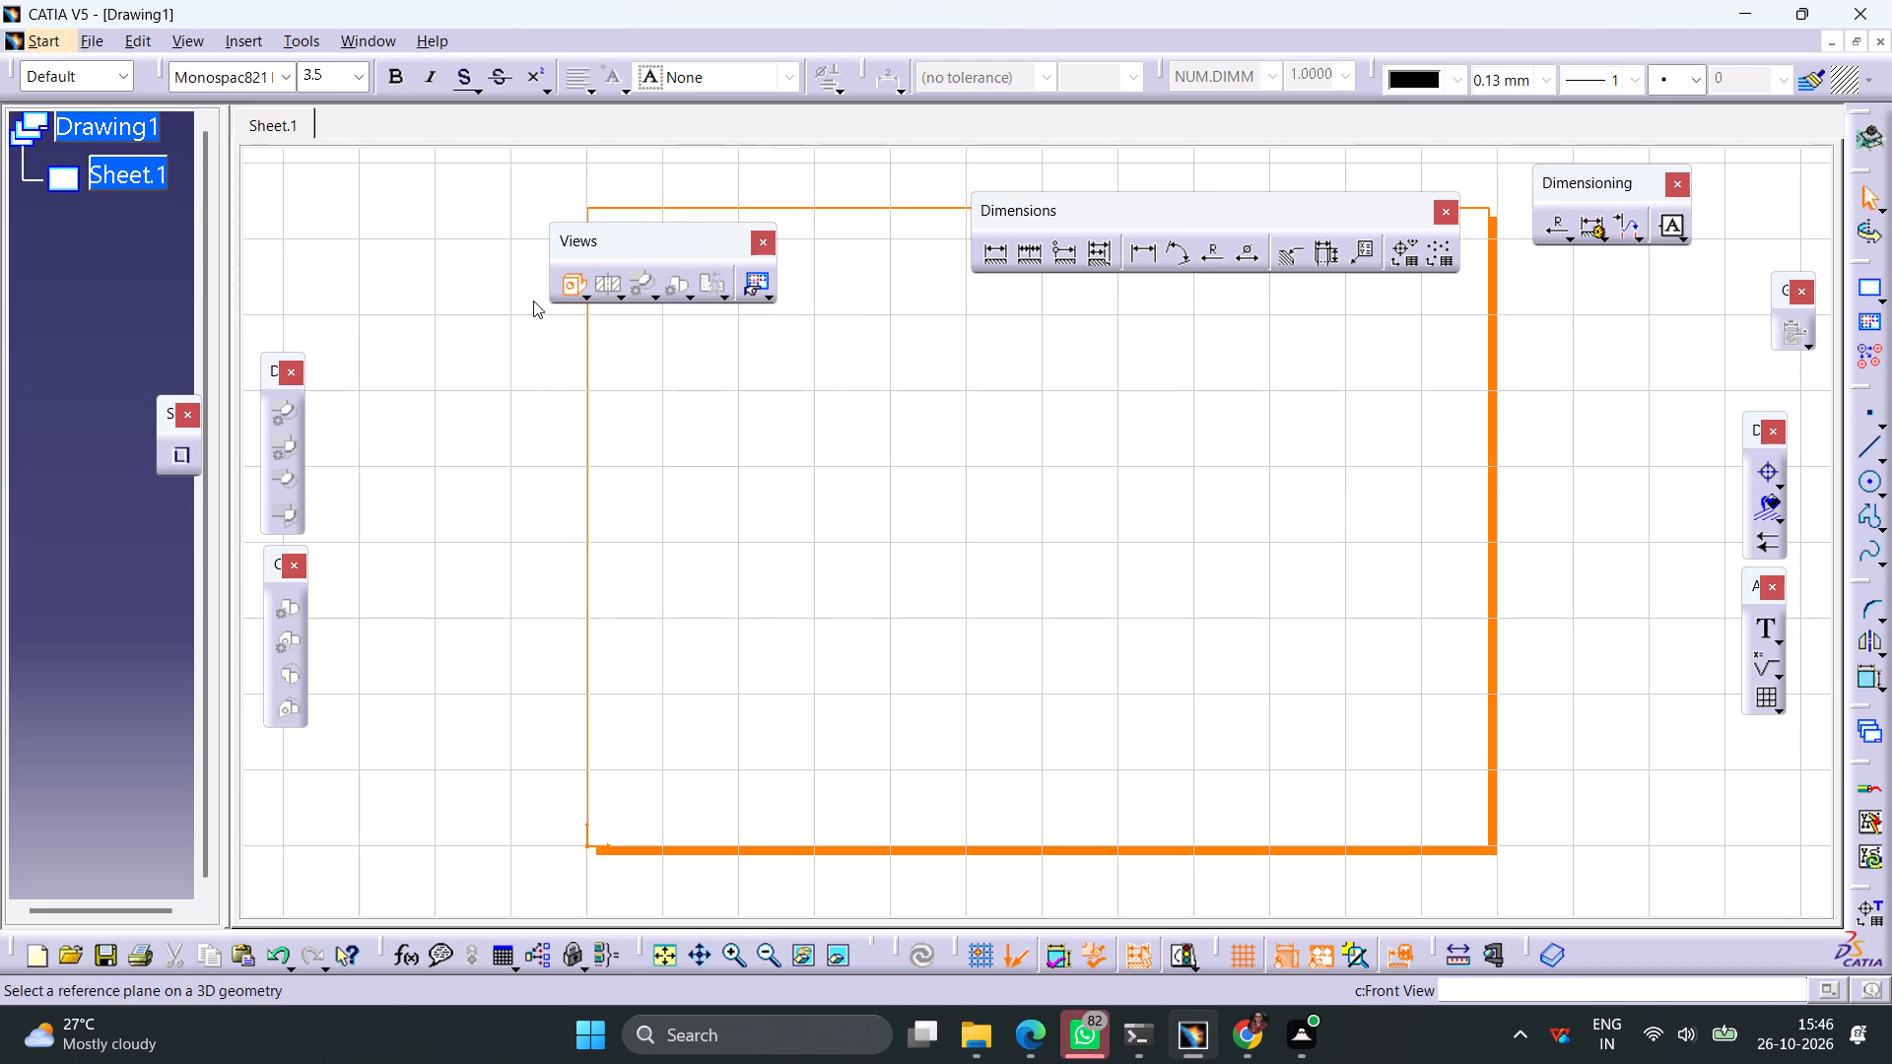
left_click(368, 44)
left_click(435, 215)
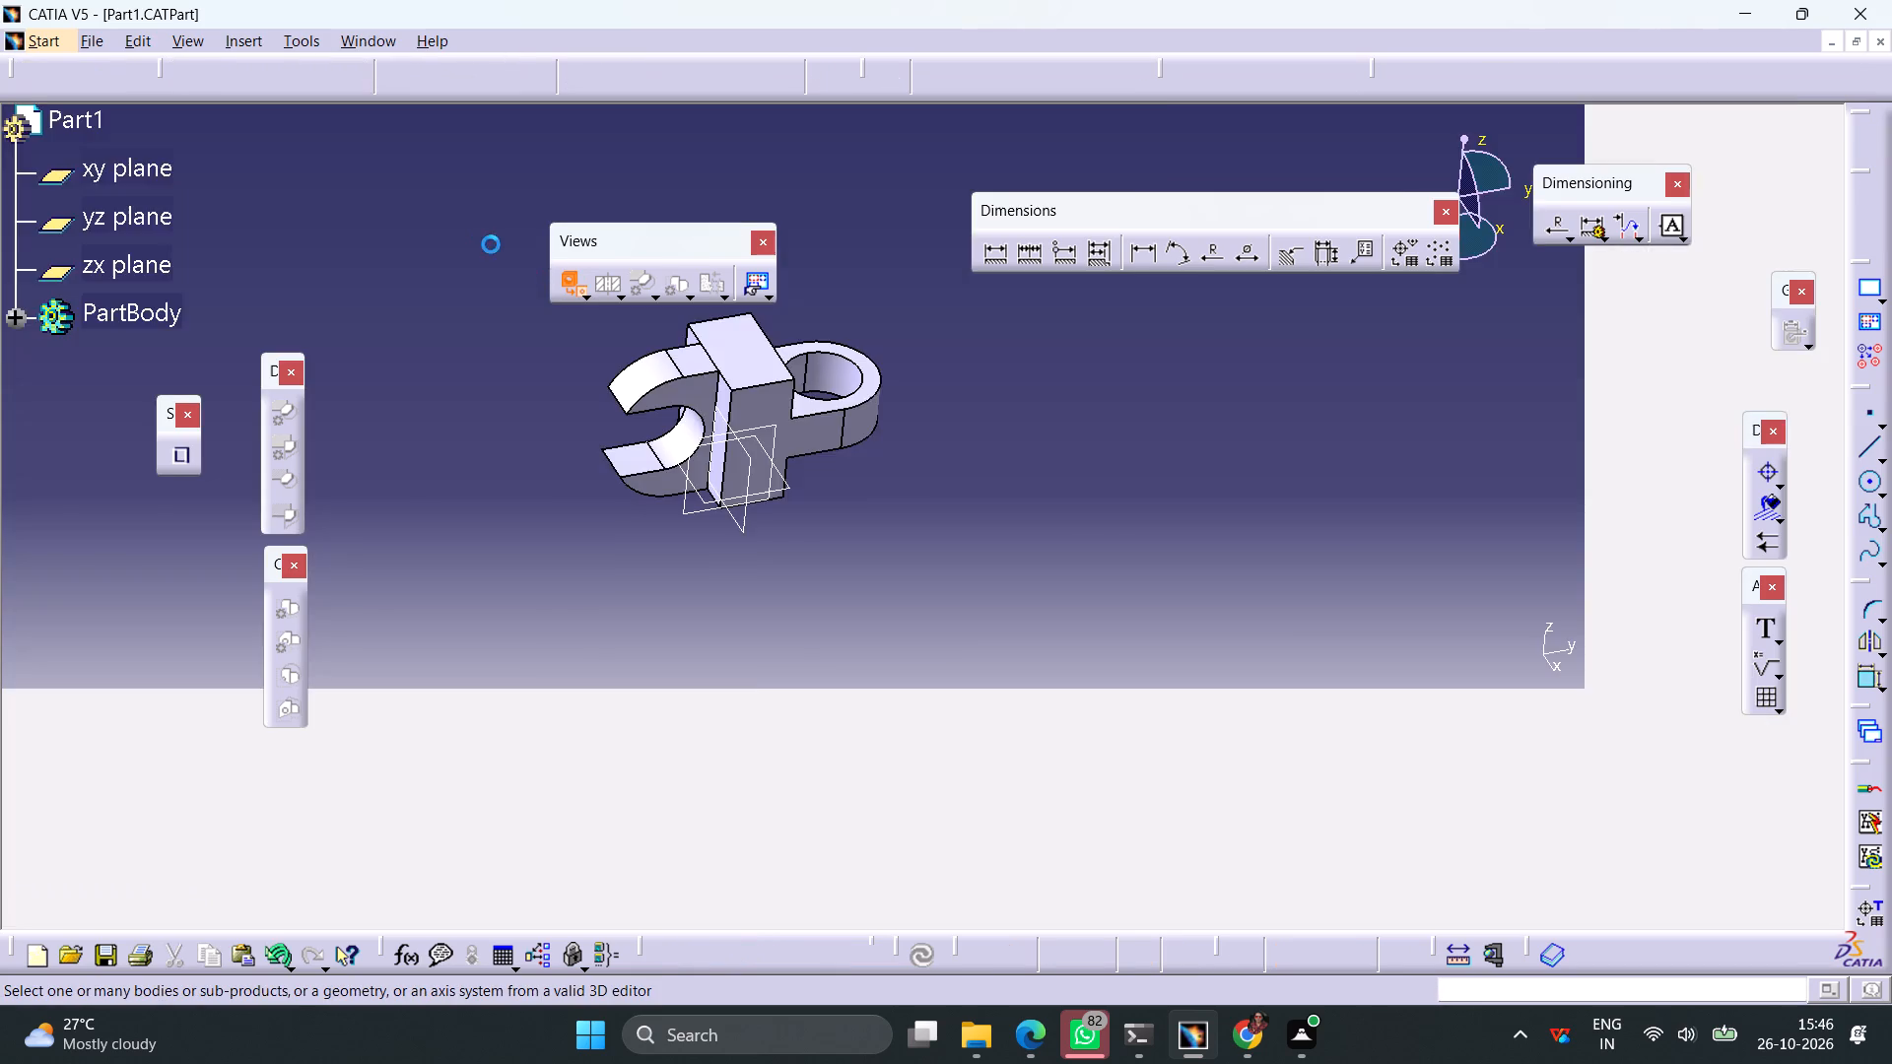
left_click(892, 531)
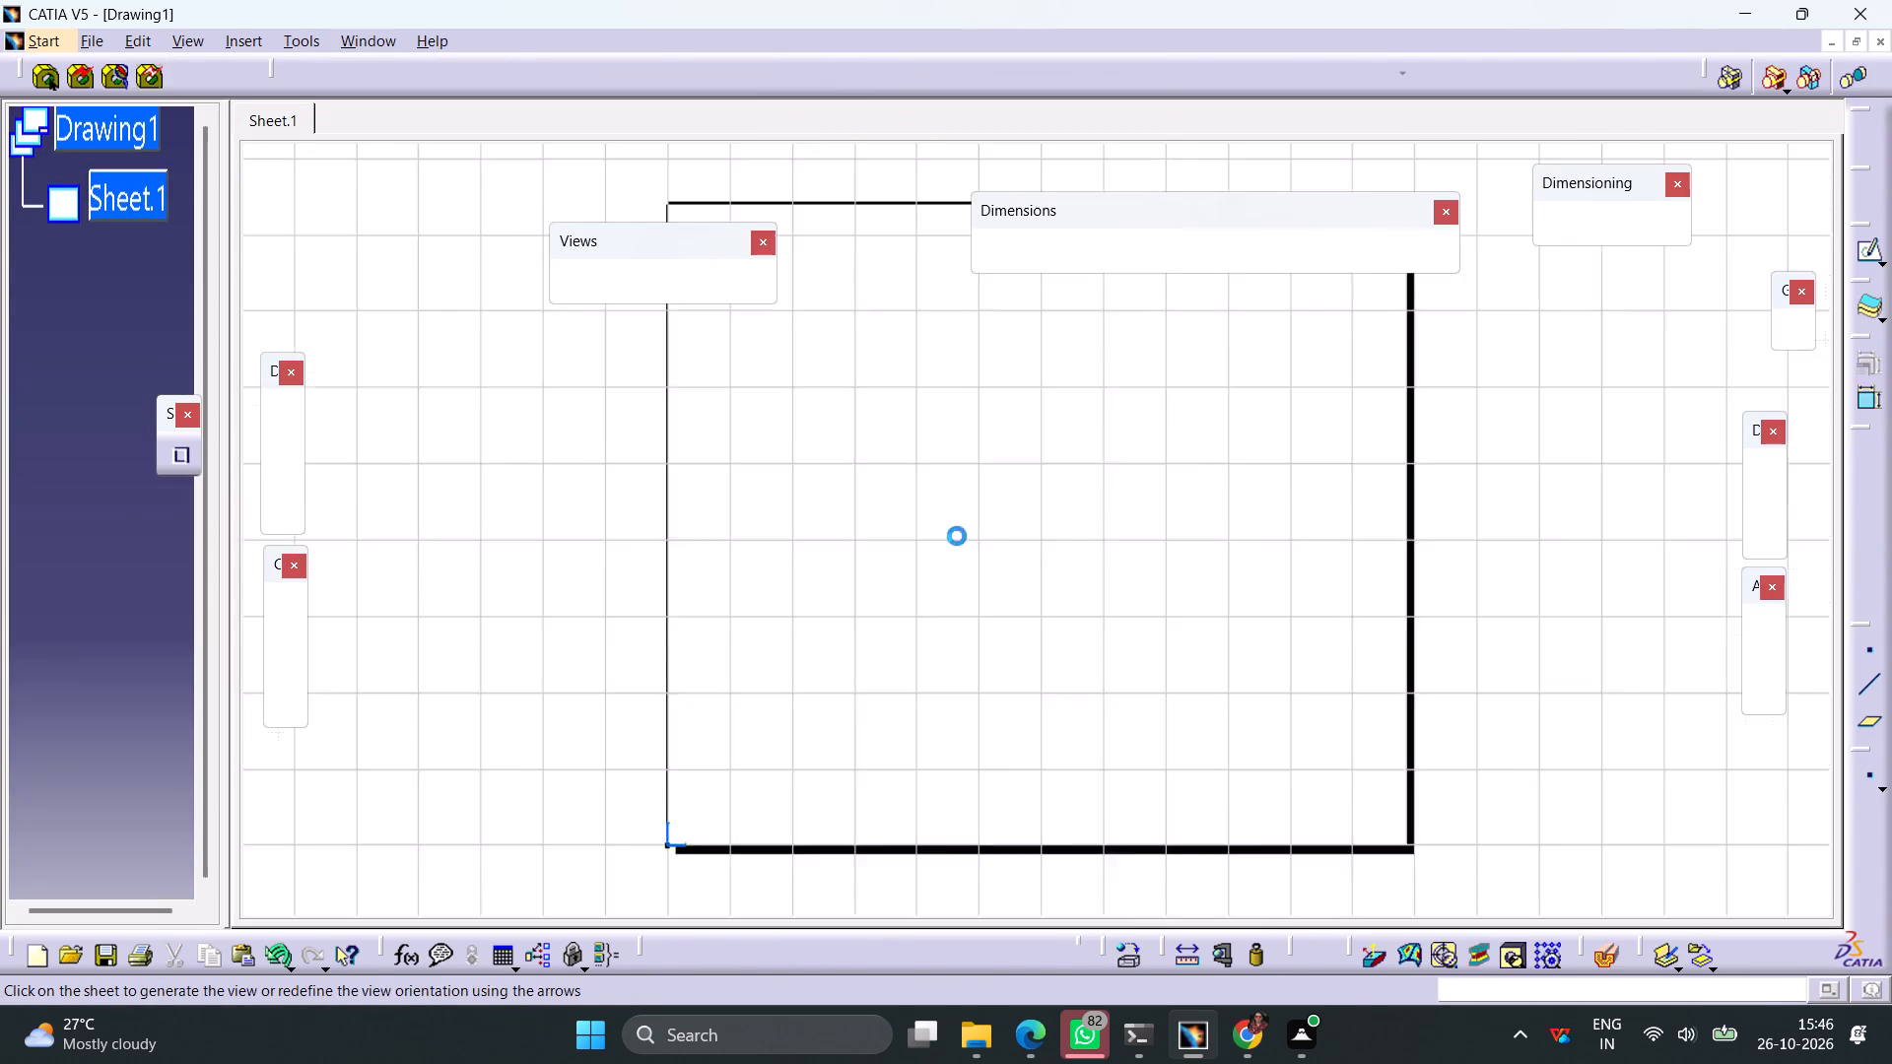
left_click_drag(981, 675, 874, 689)
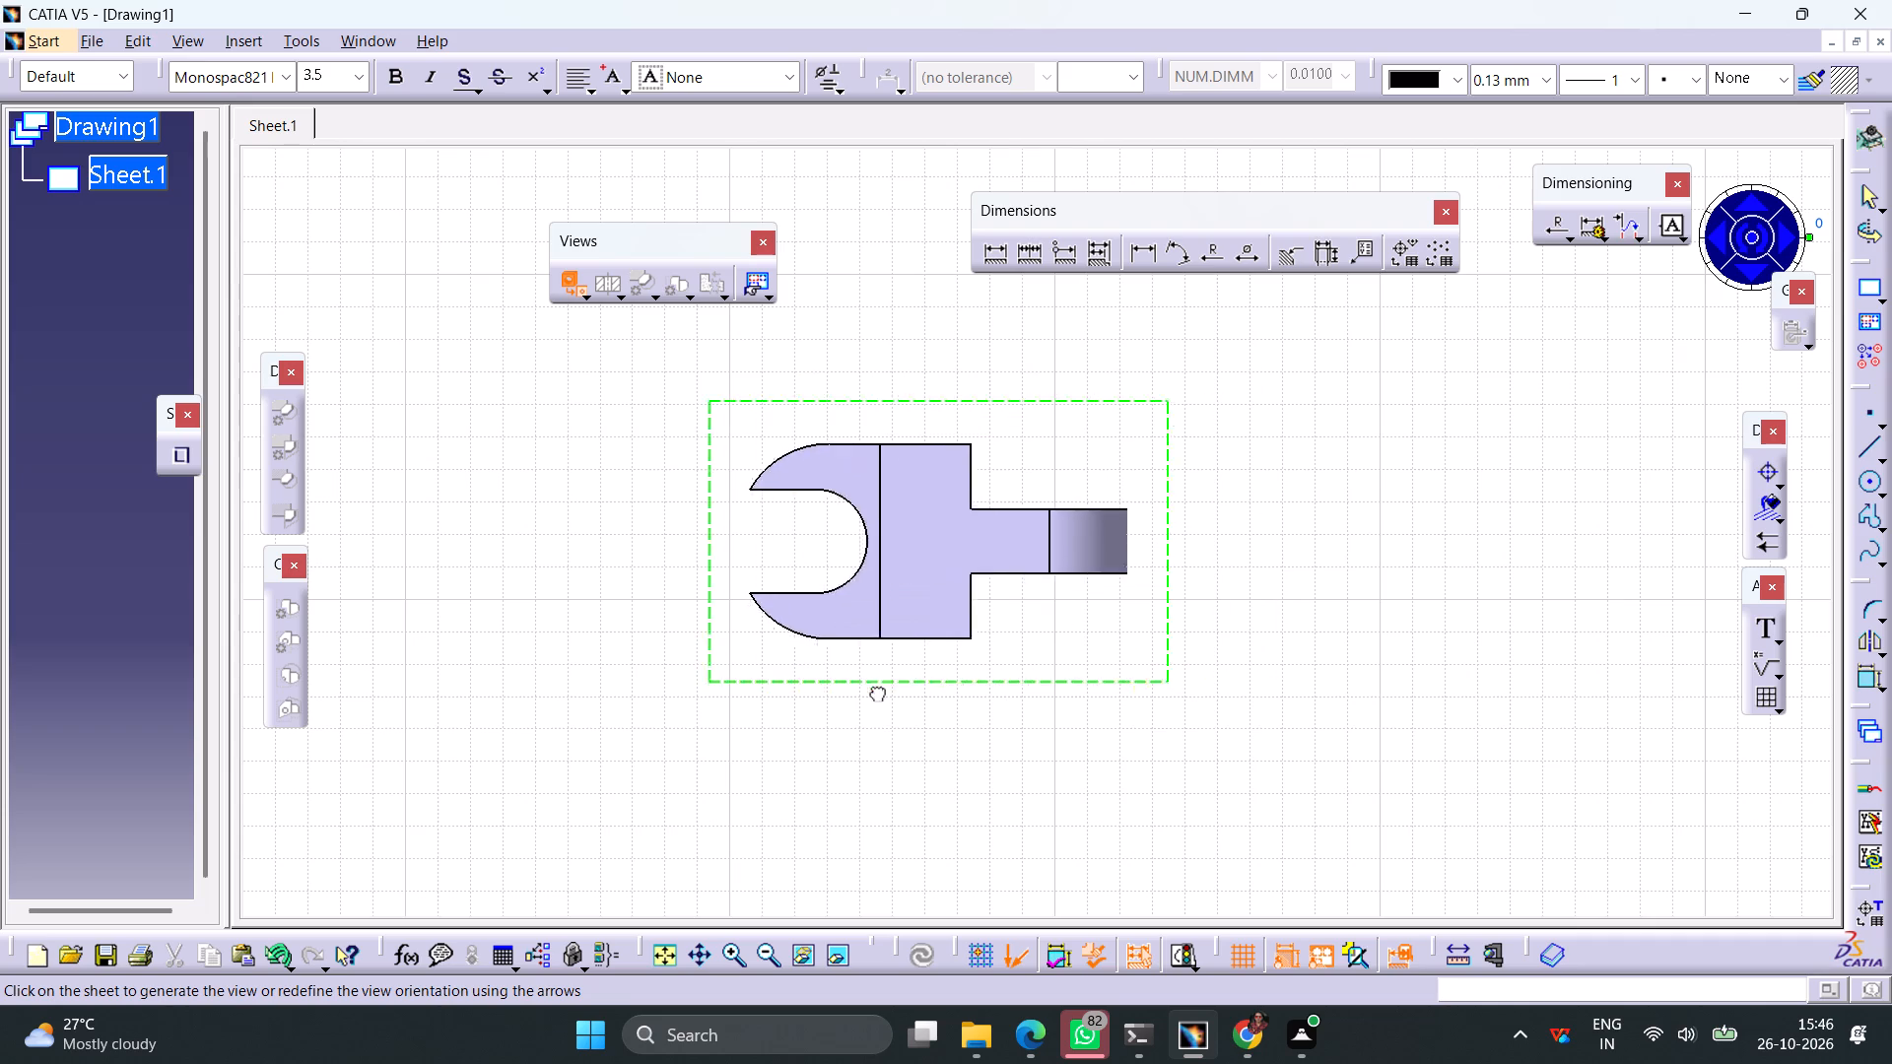
left_click_drag(874, 689, 631, 788)
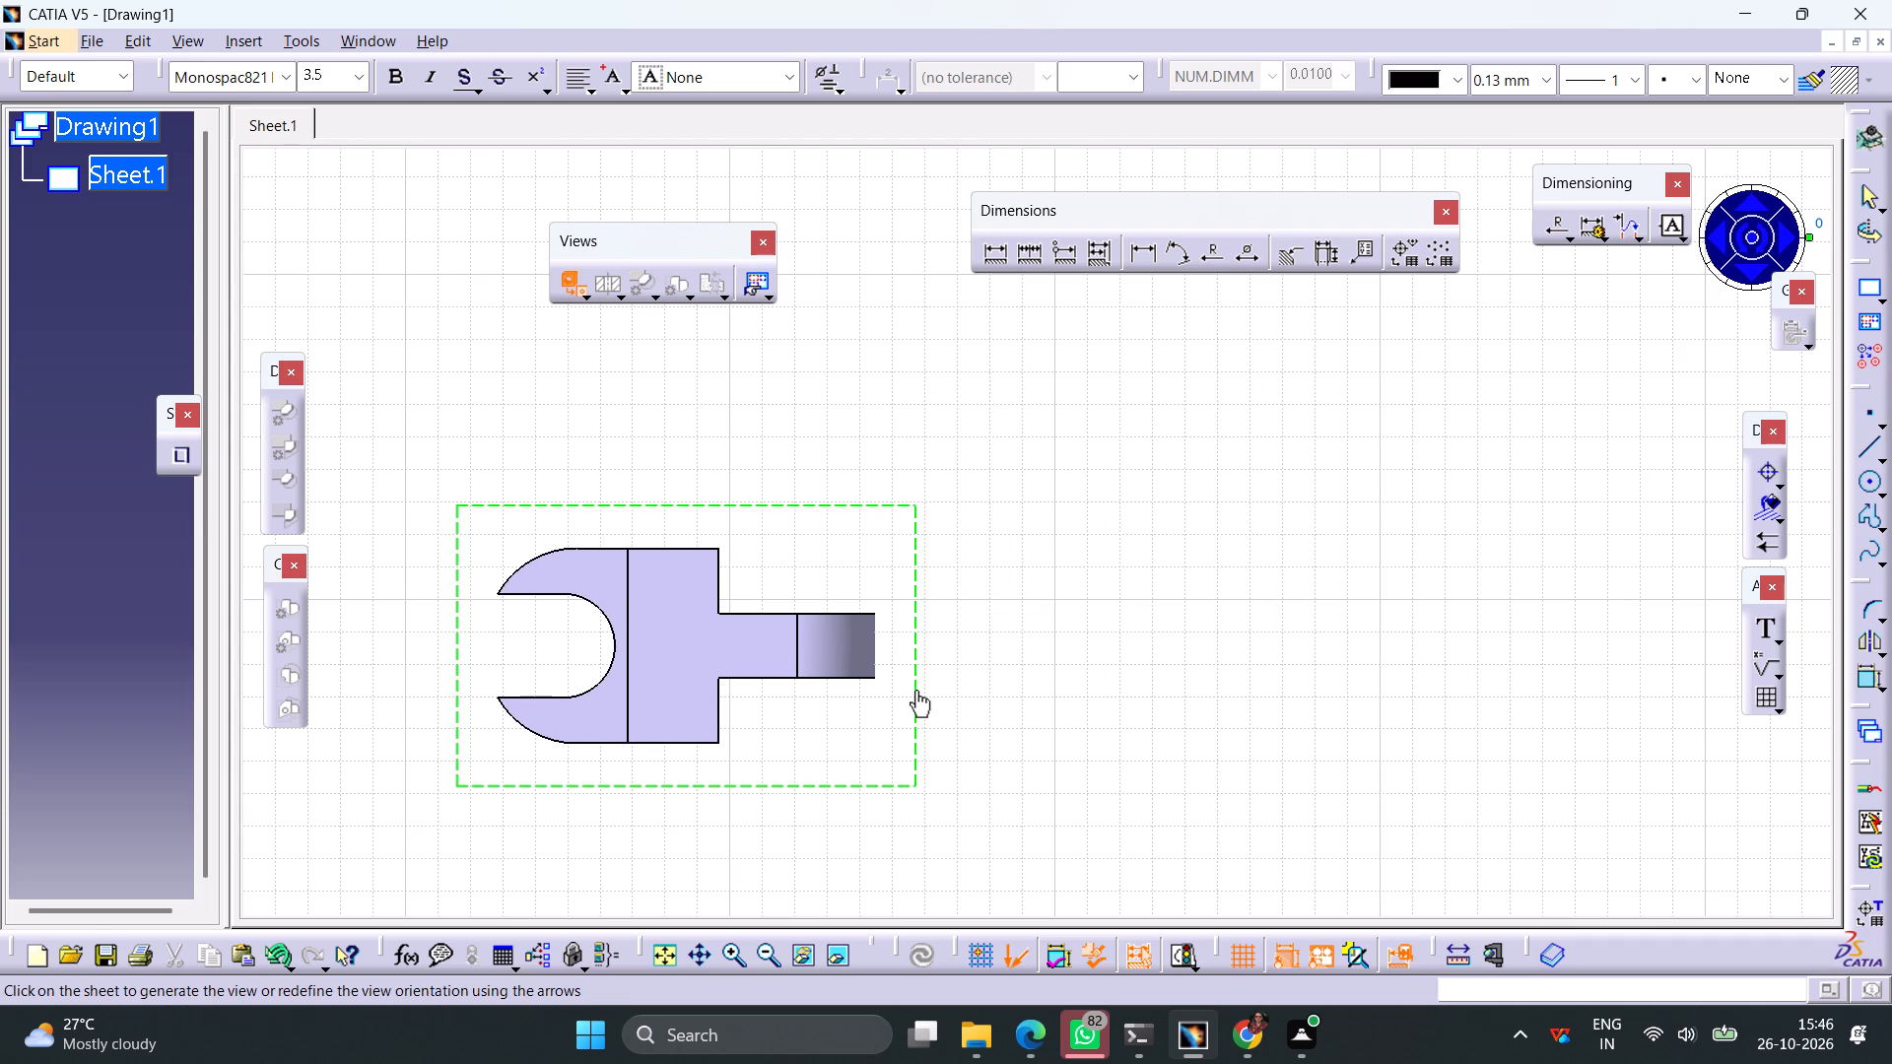
right_click(914, 690)
left_click(914, 690)
left_click(945, 668)
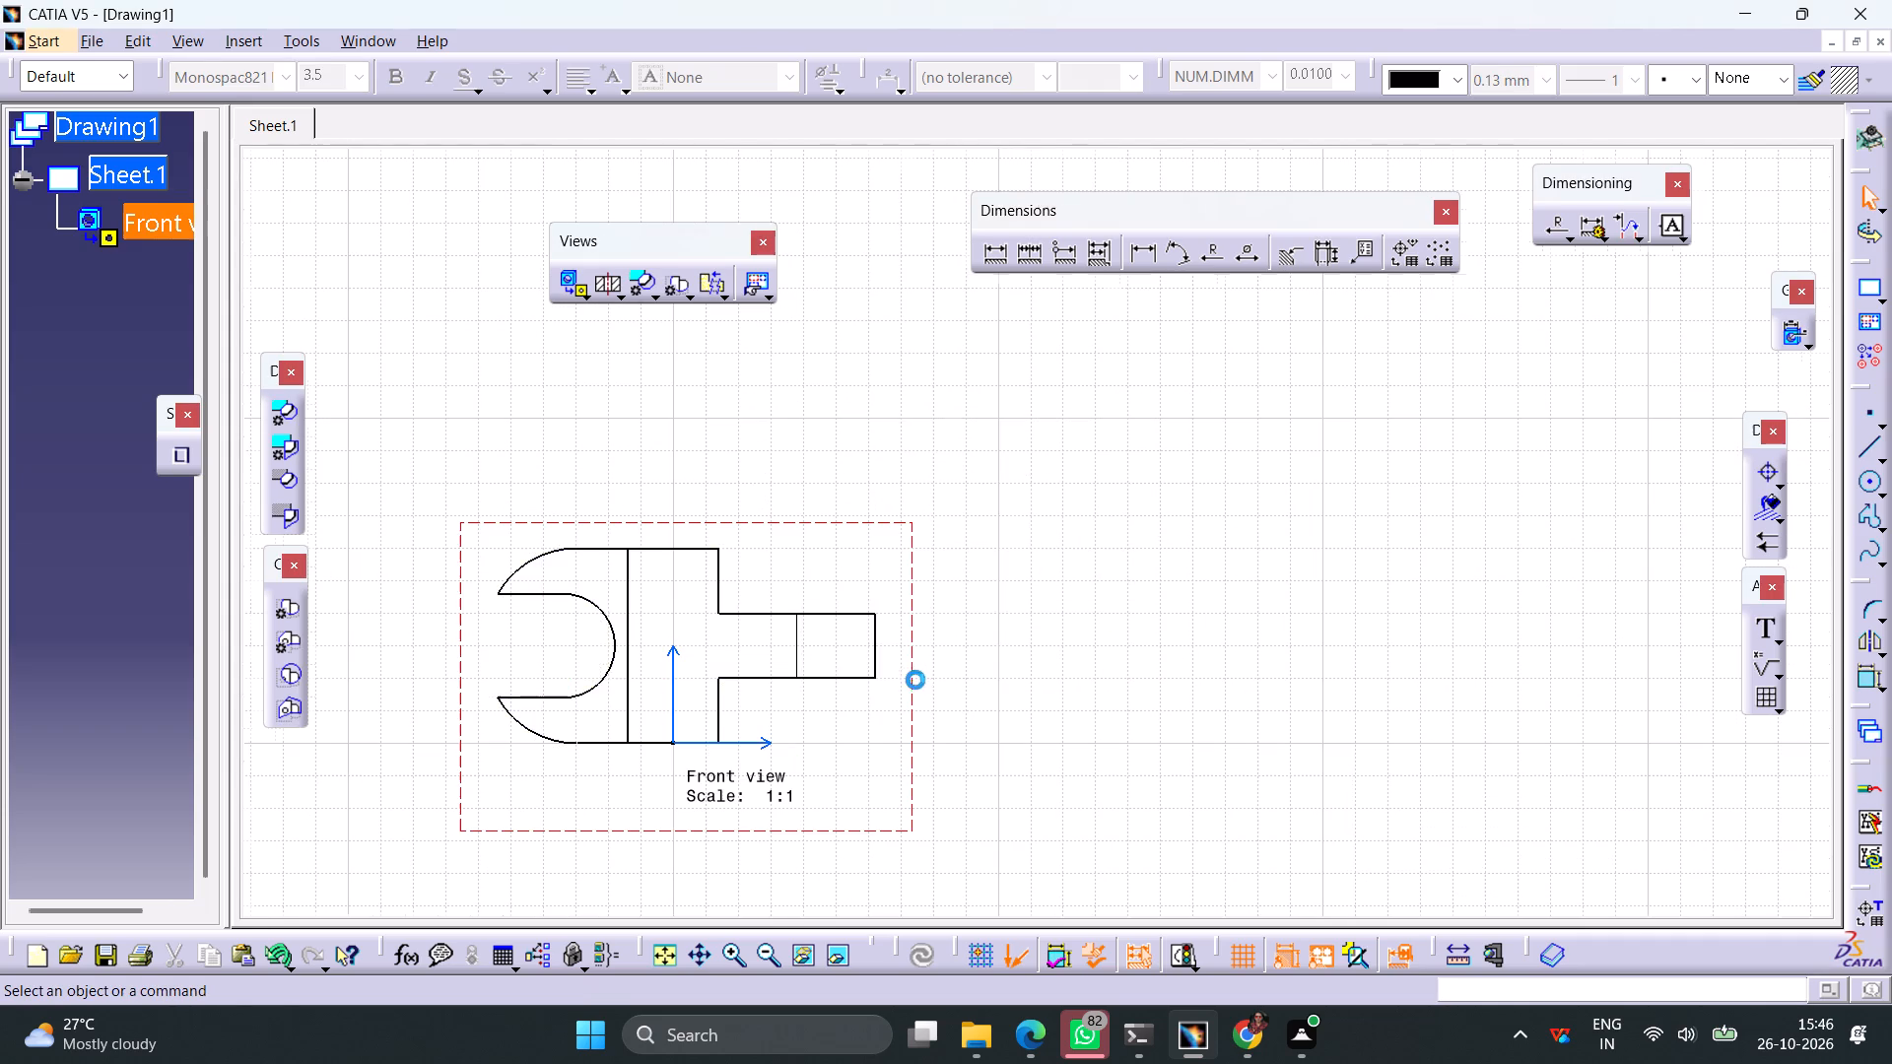
Turn on hidden lines, center lines and axes for the front view.
right_click(913, 682)
left_click(986, 251)
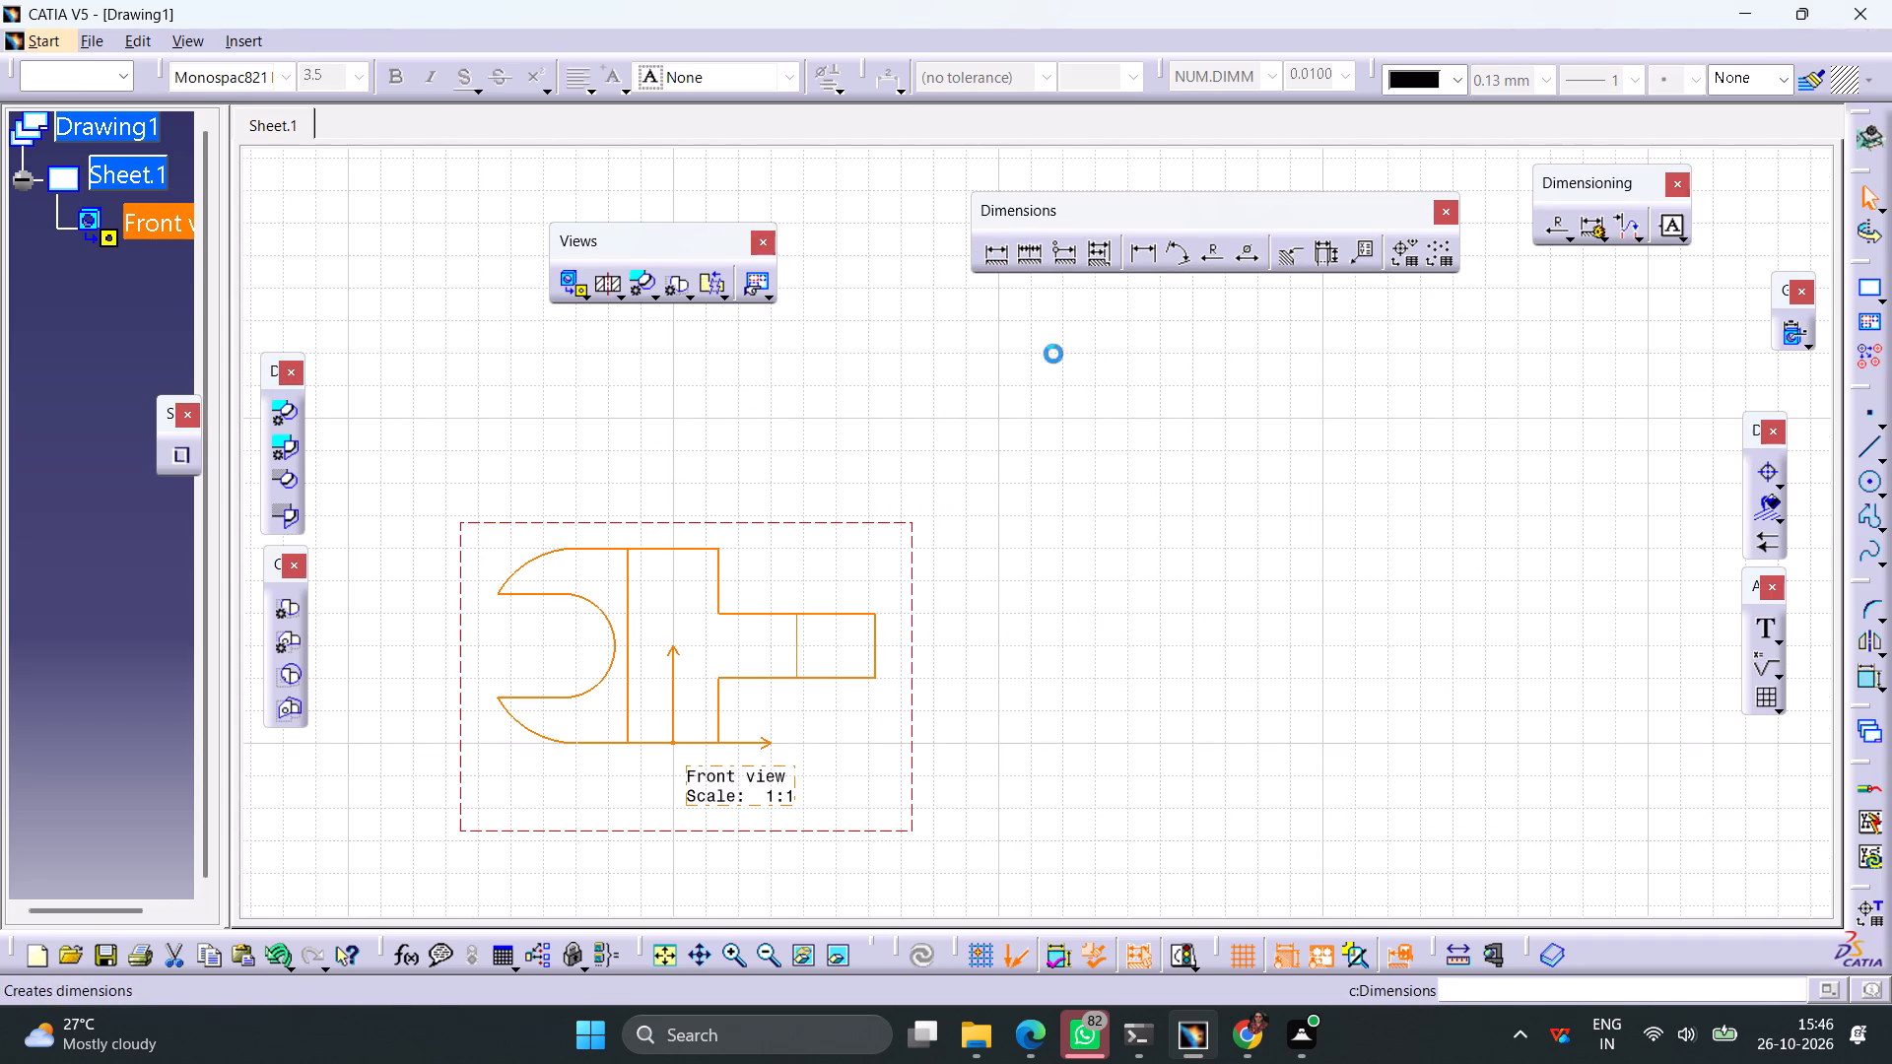
left_click(1306, 526)
left_click(1404, 525)
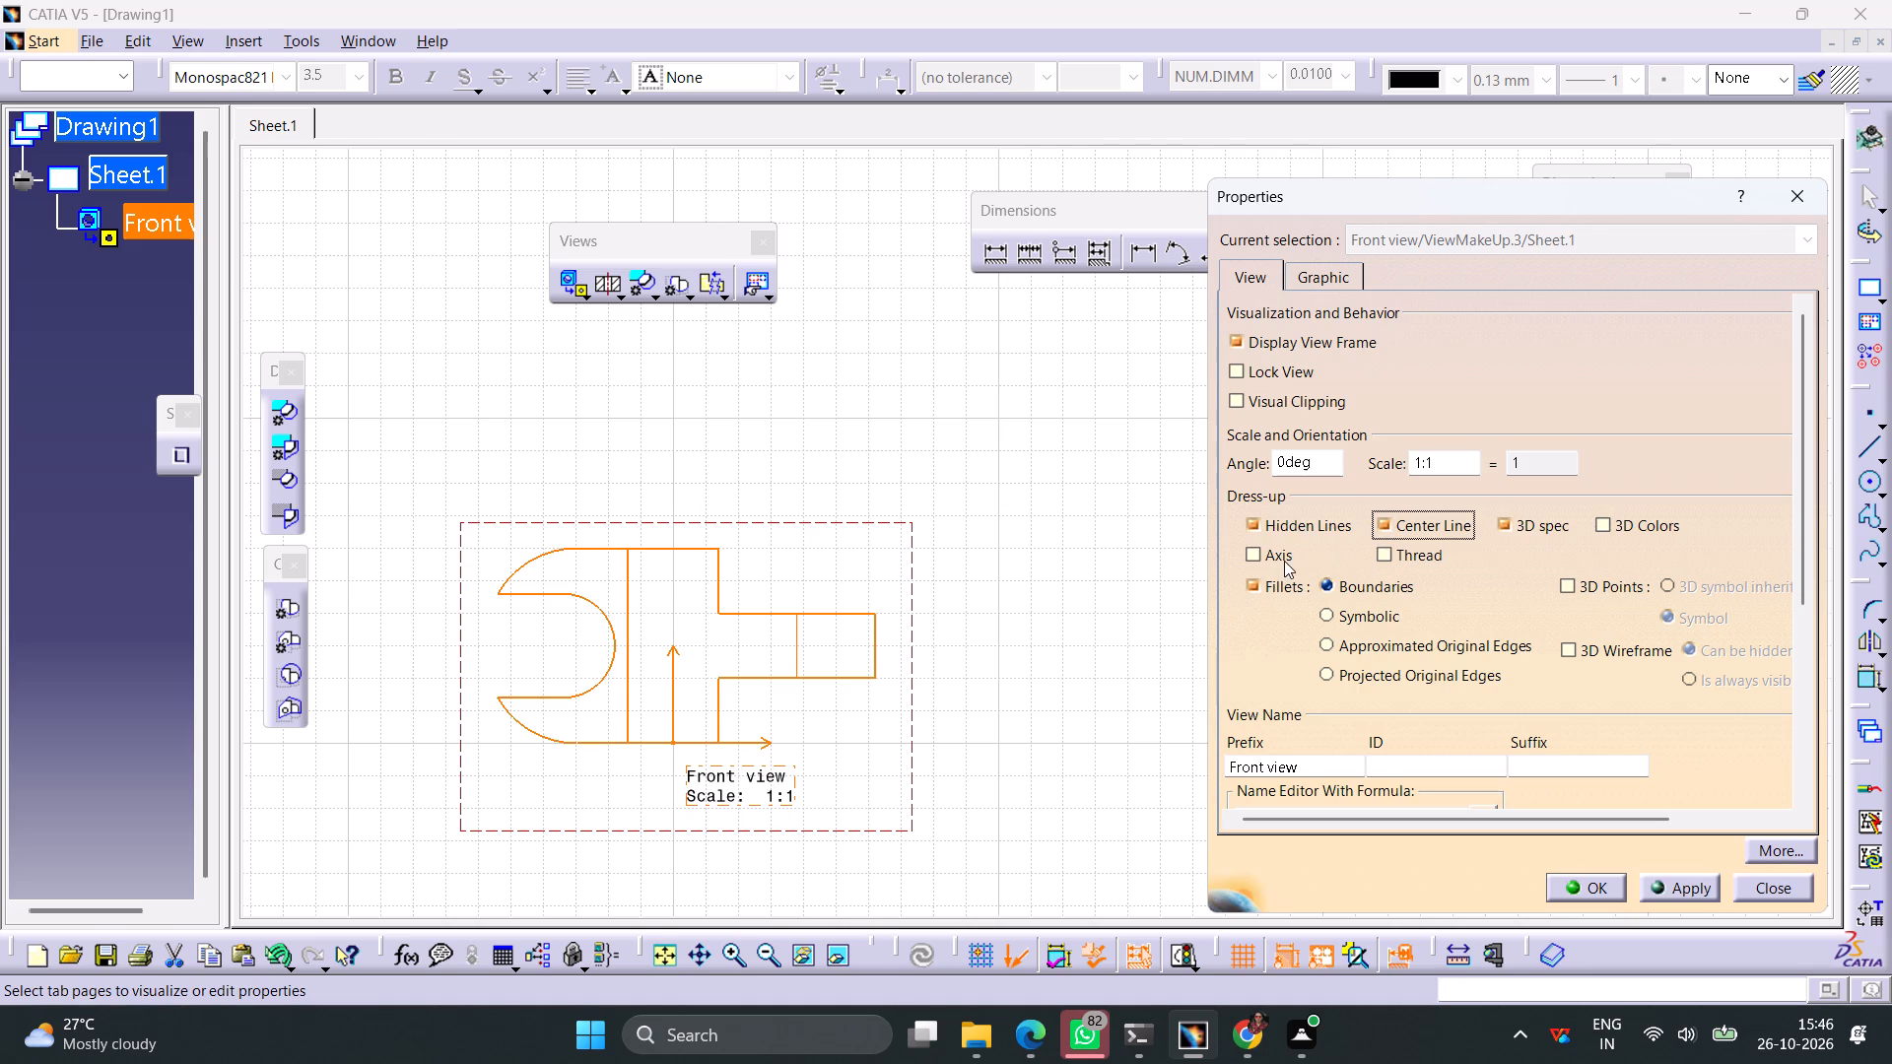
left_click(1284, 561)
left_click(1682, 886)
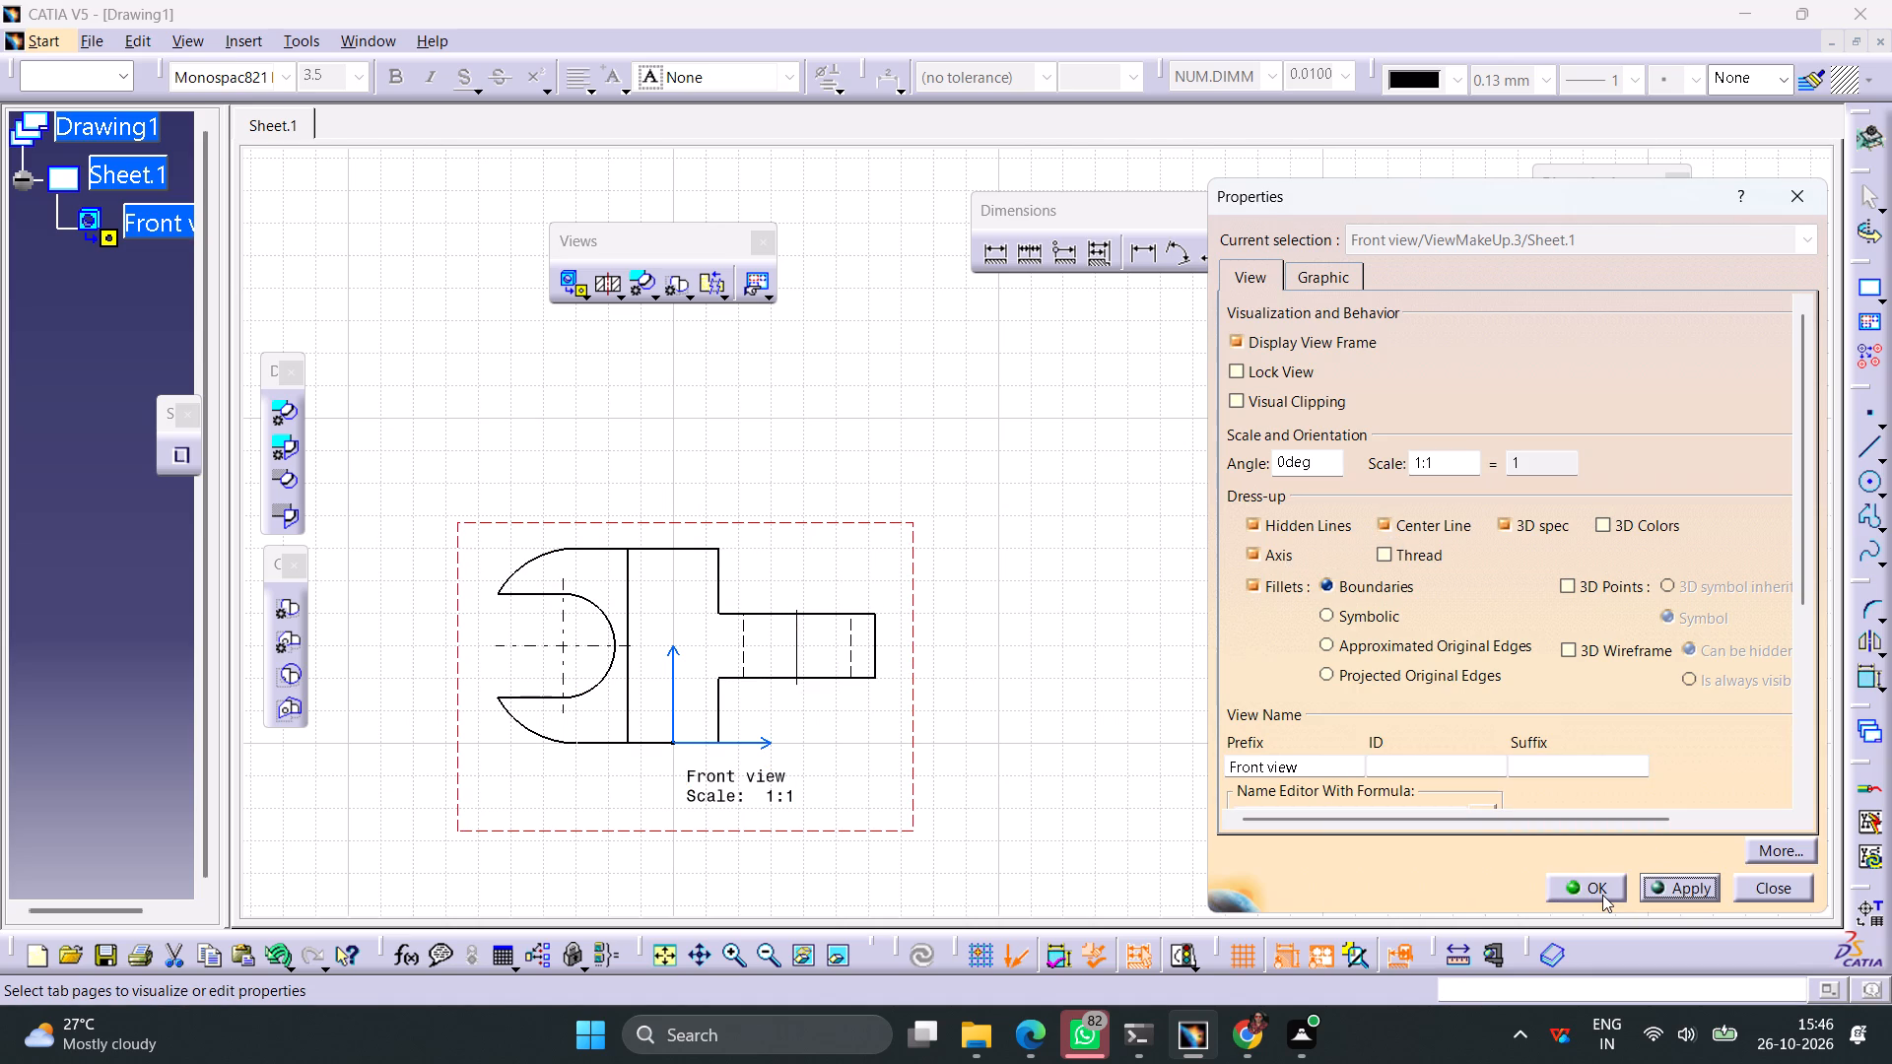
left_click(1602, 895)
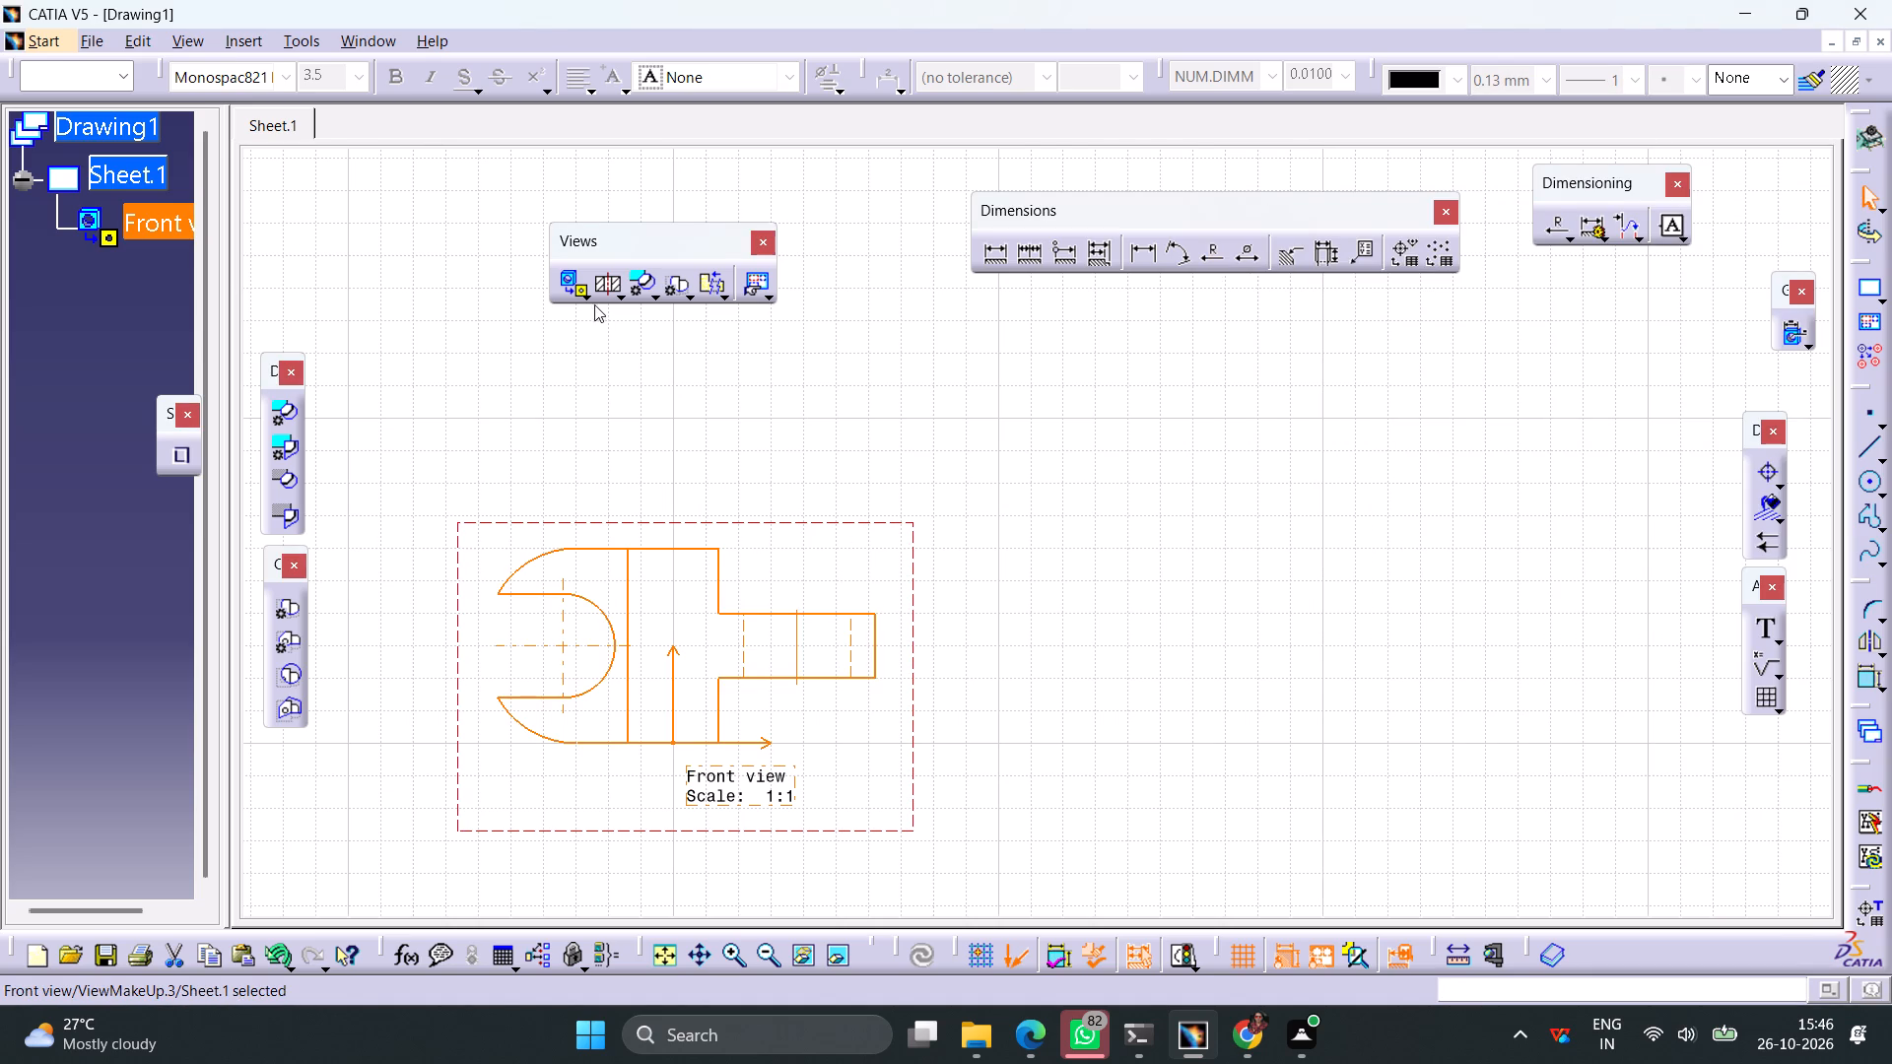
Project a right view from the front view and place it beside it.
left_click(584, 297)
left_click(717, 331)
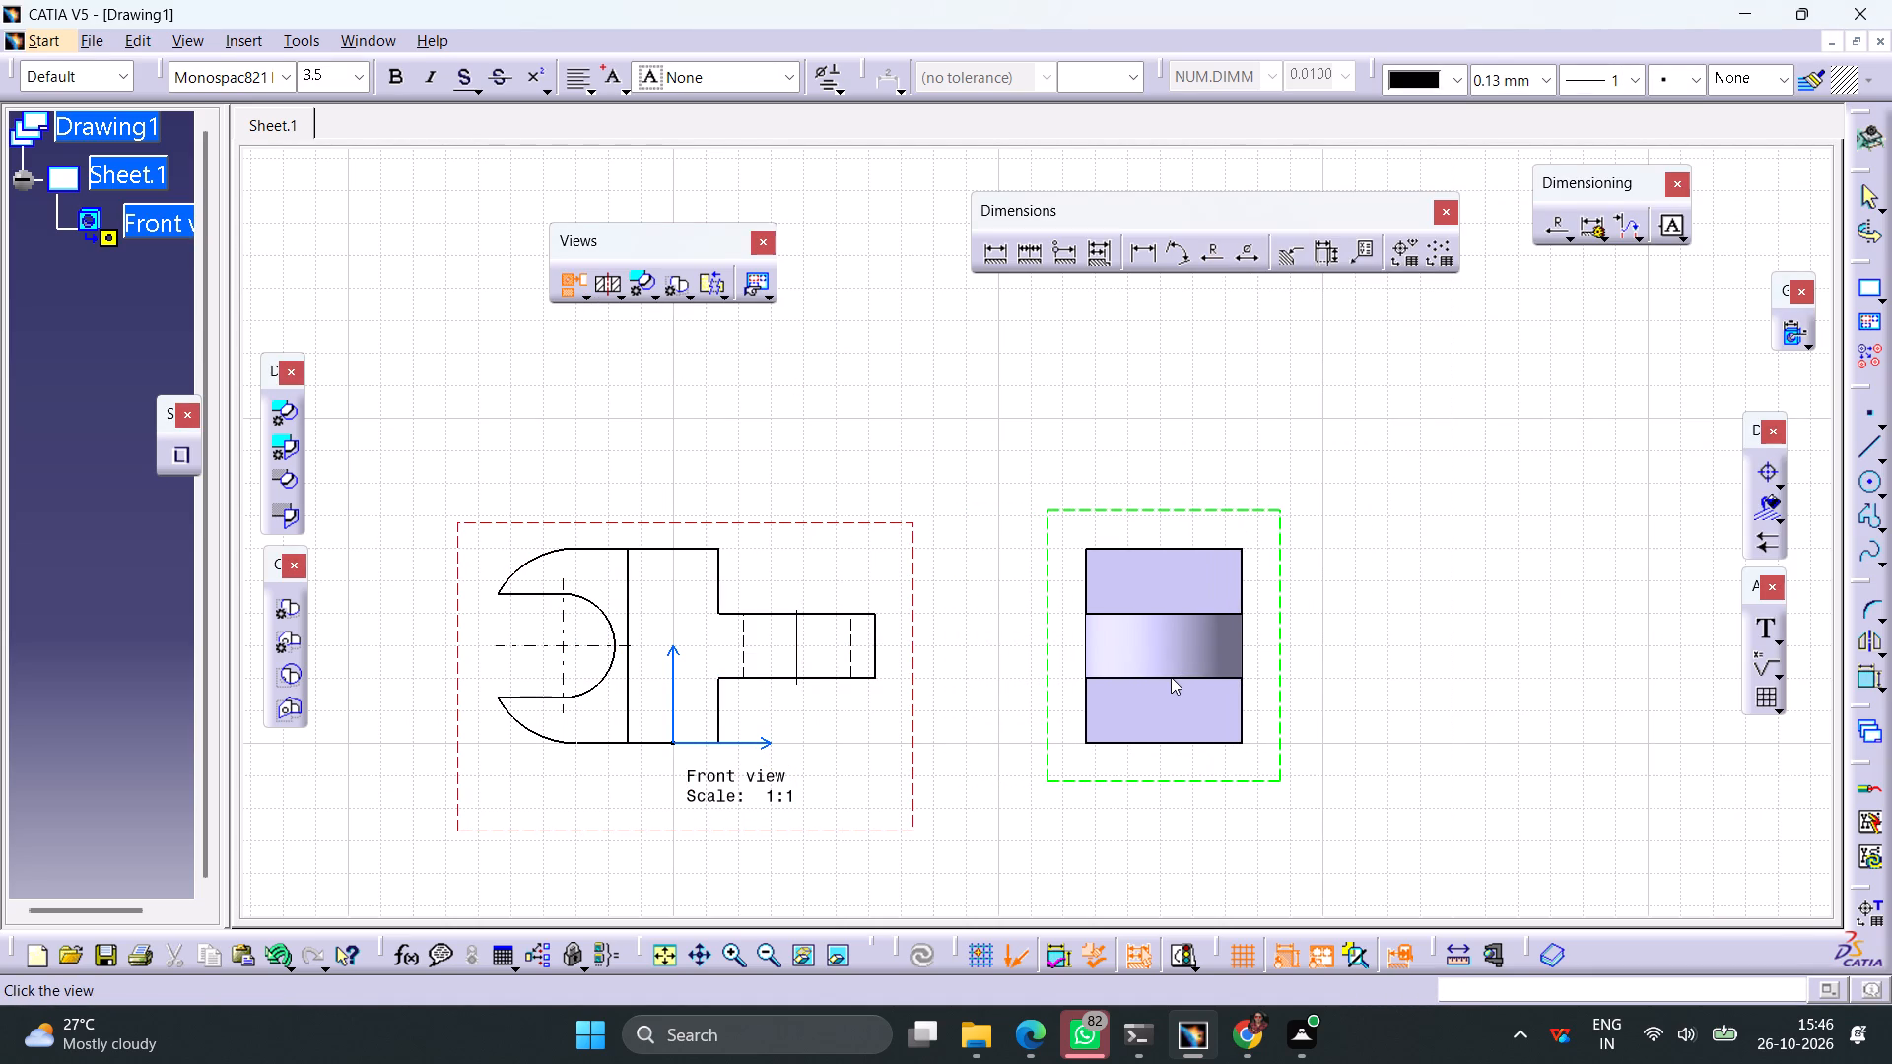
left_click(1171, 677)
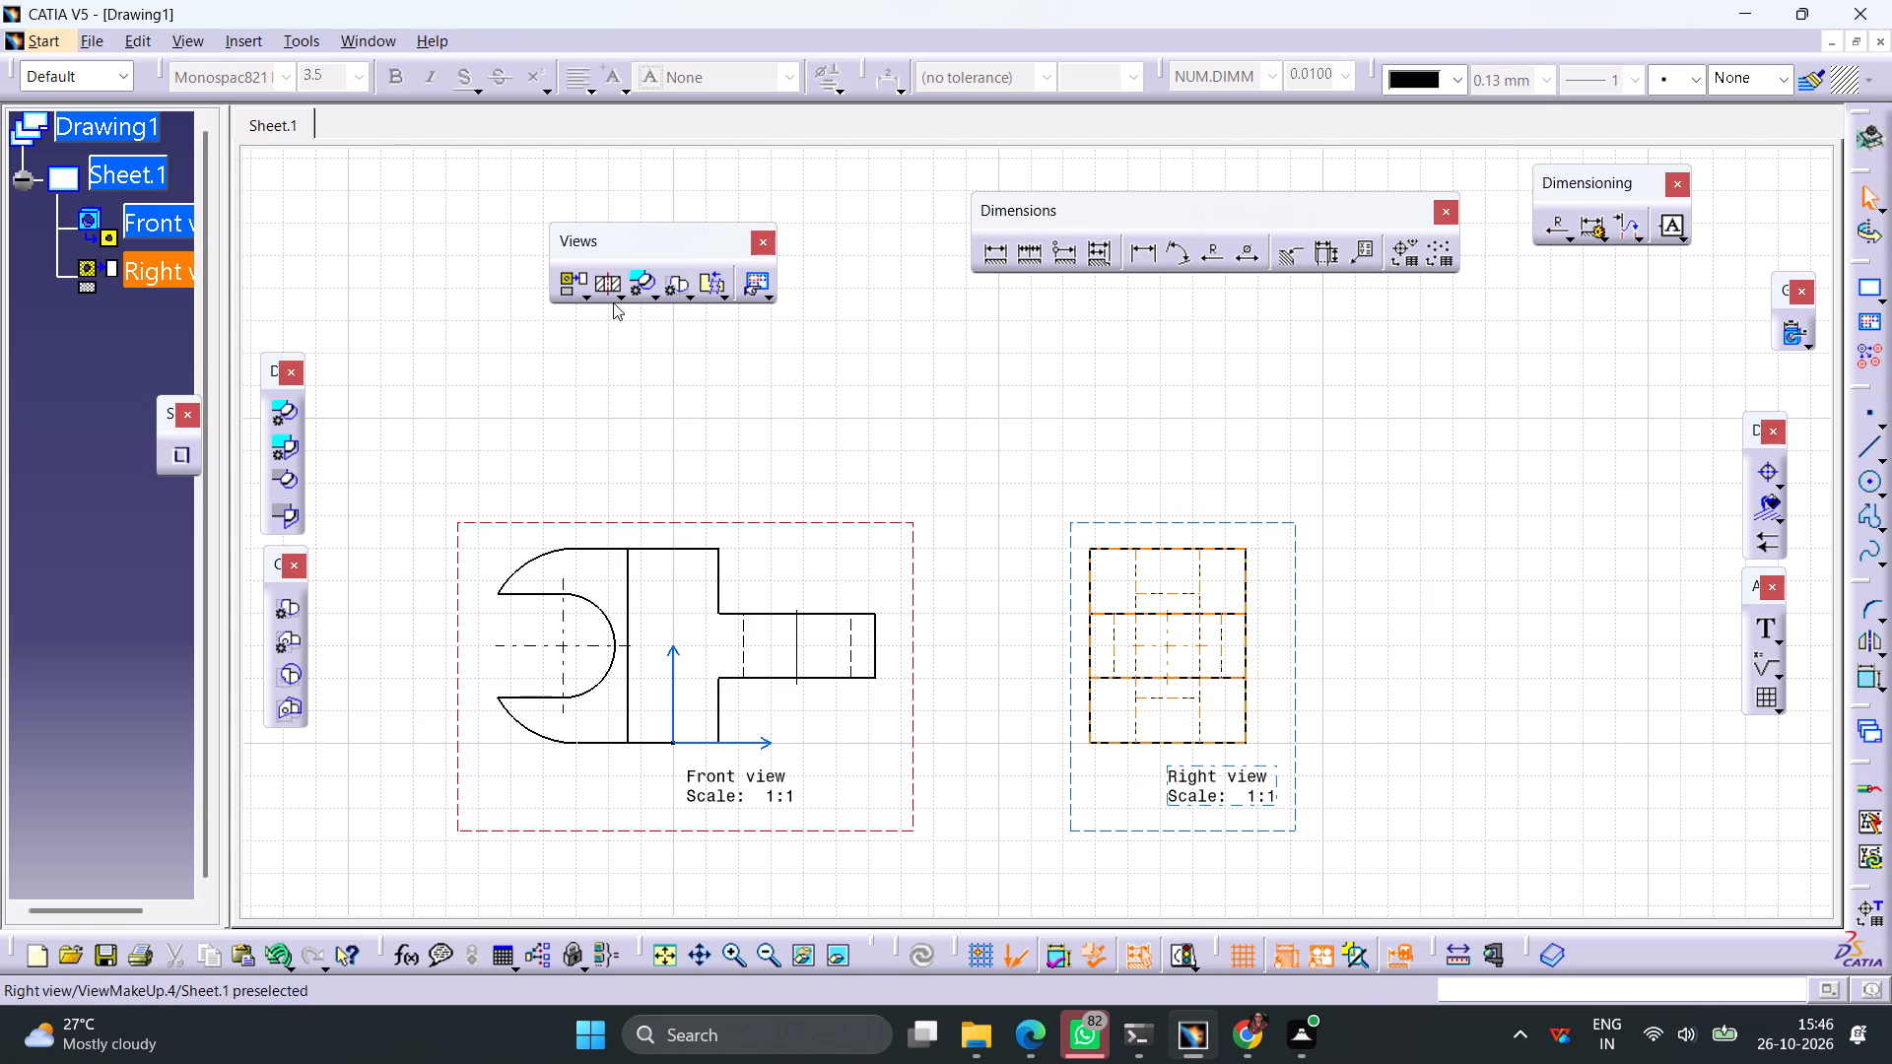
Project a top view and place it directly above the front view.
left_click(577, 292)
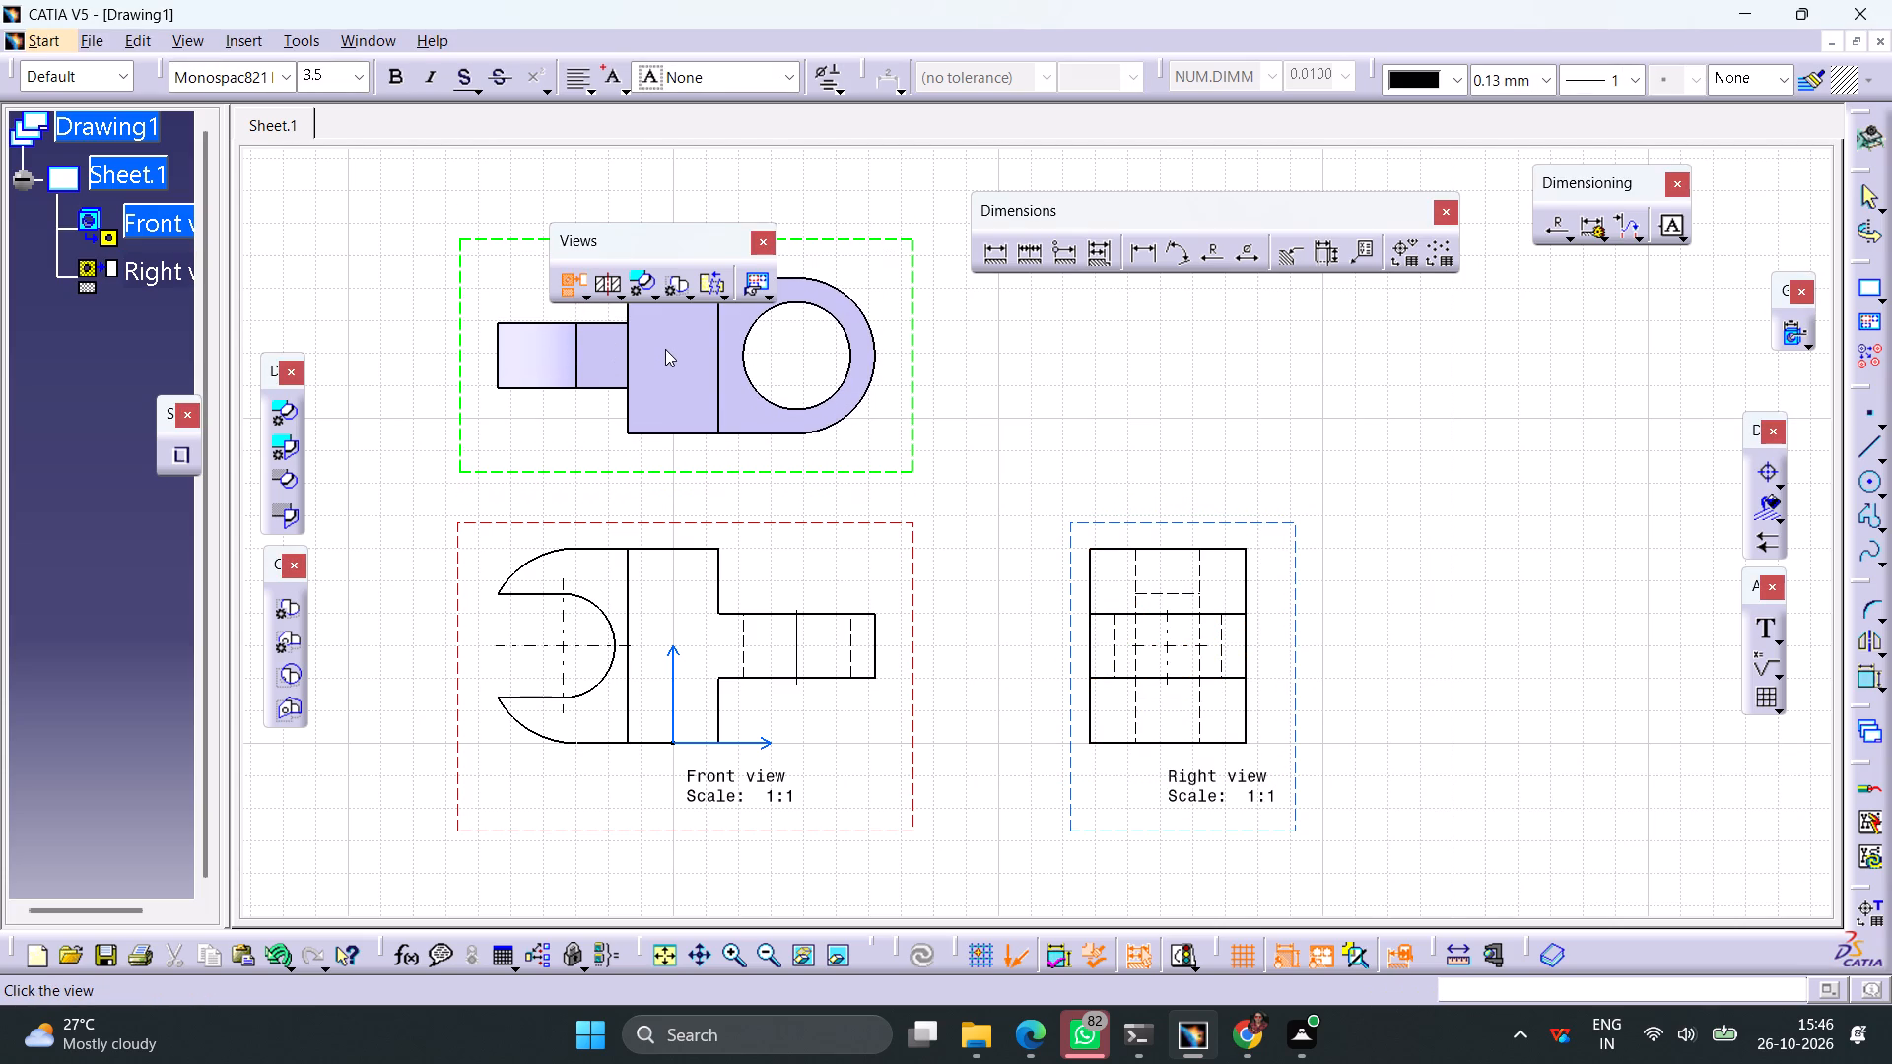
left_click(665, 349)
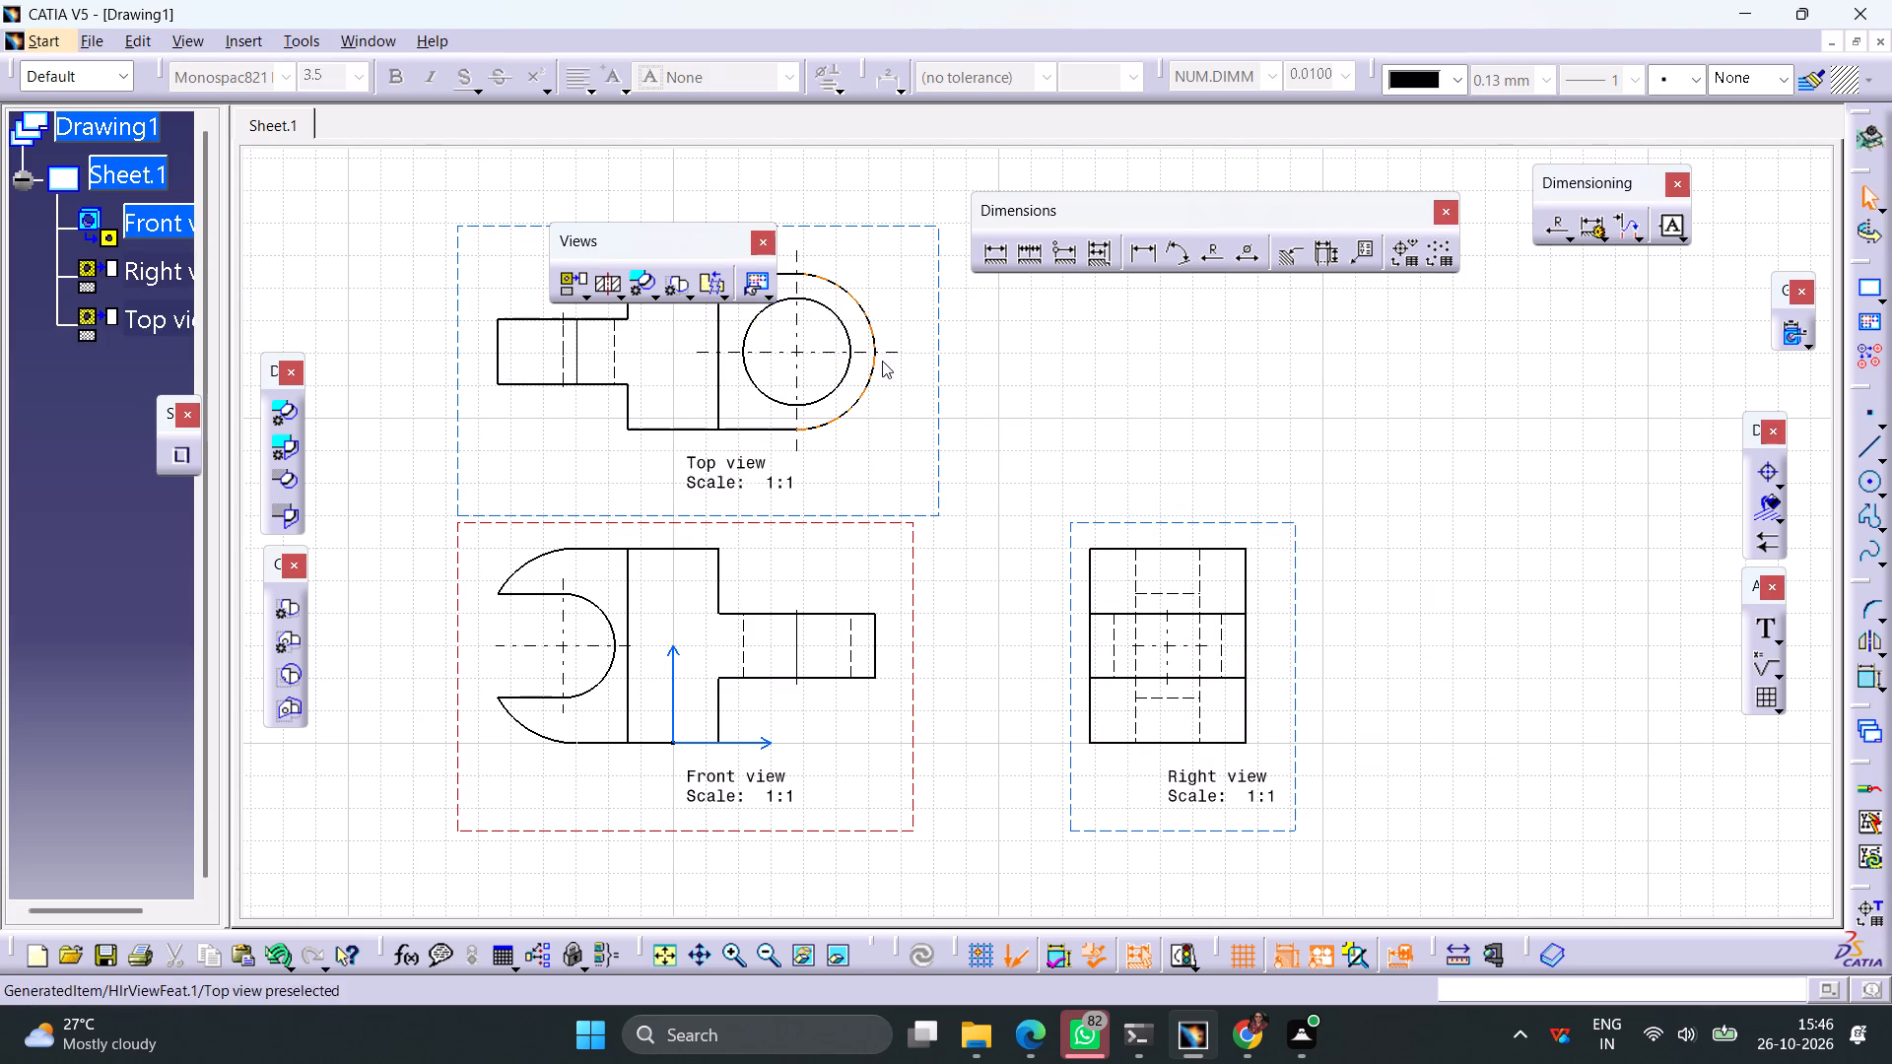
Create an isometric view from Part1's 3D model and place it on the sheet beyond the projected views.
left_click(587, 298)
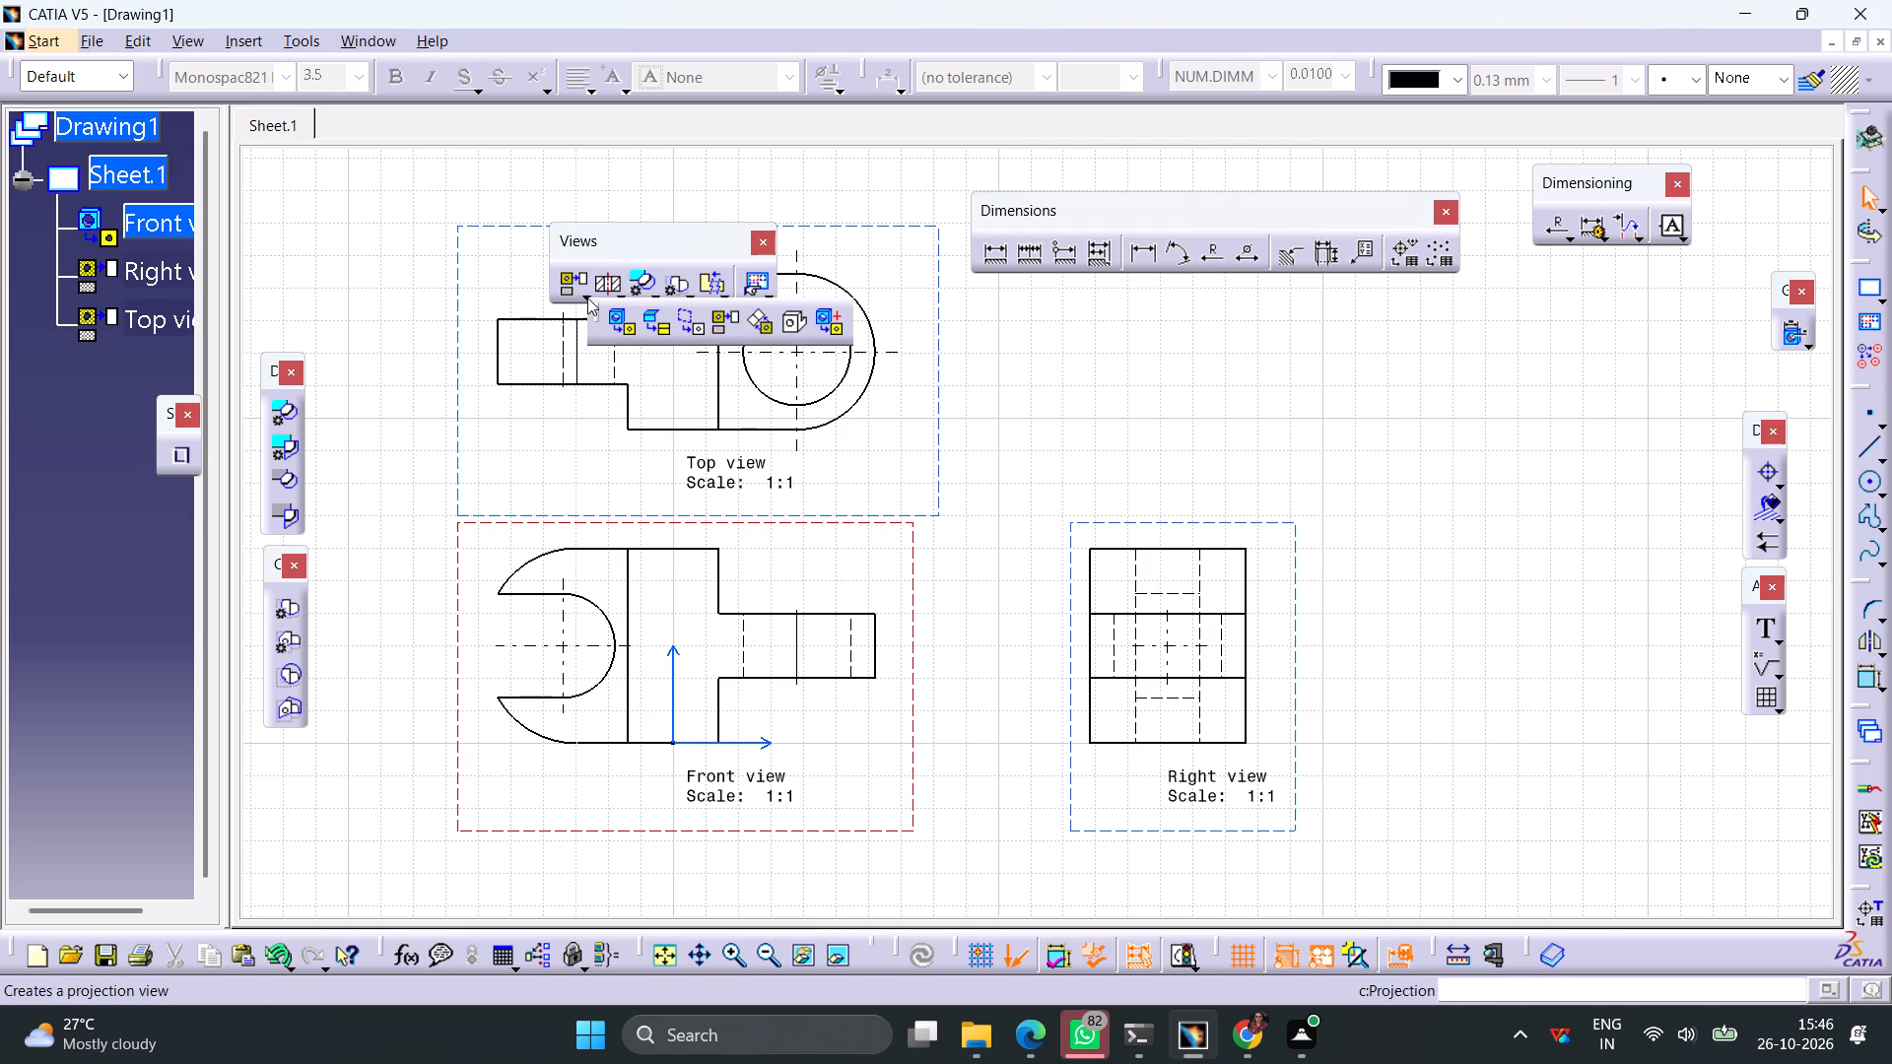
left_click(795, 319)
left_click(380, 46)
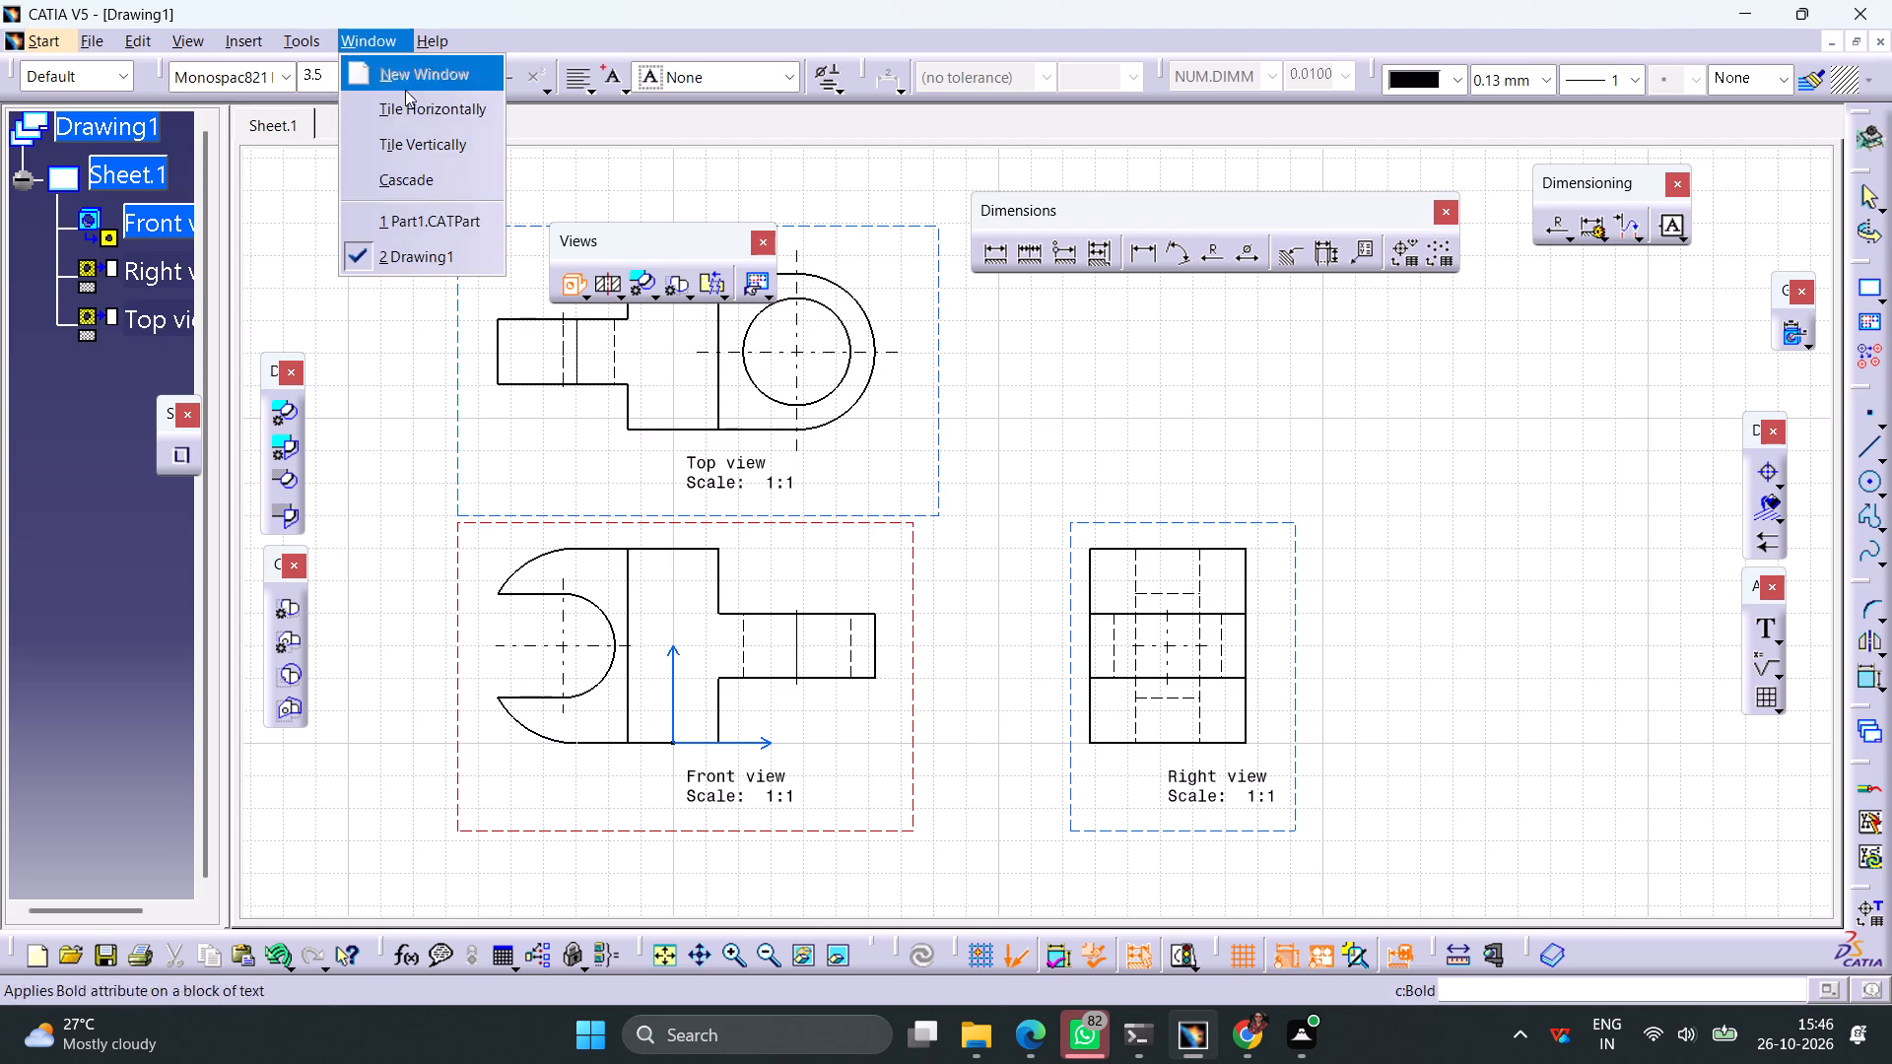
left_click(435, 212)
left_click(849, 461)
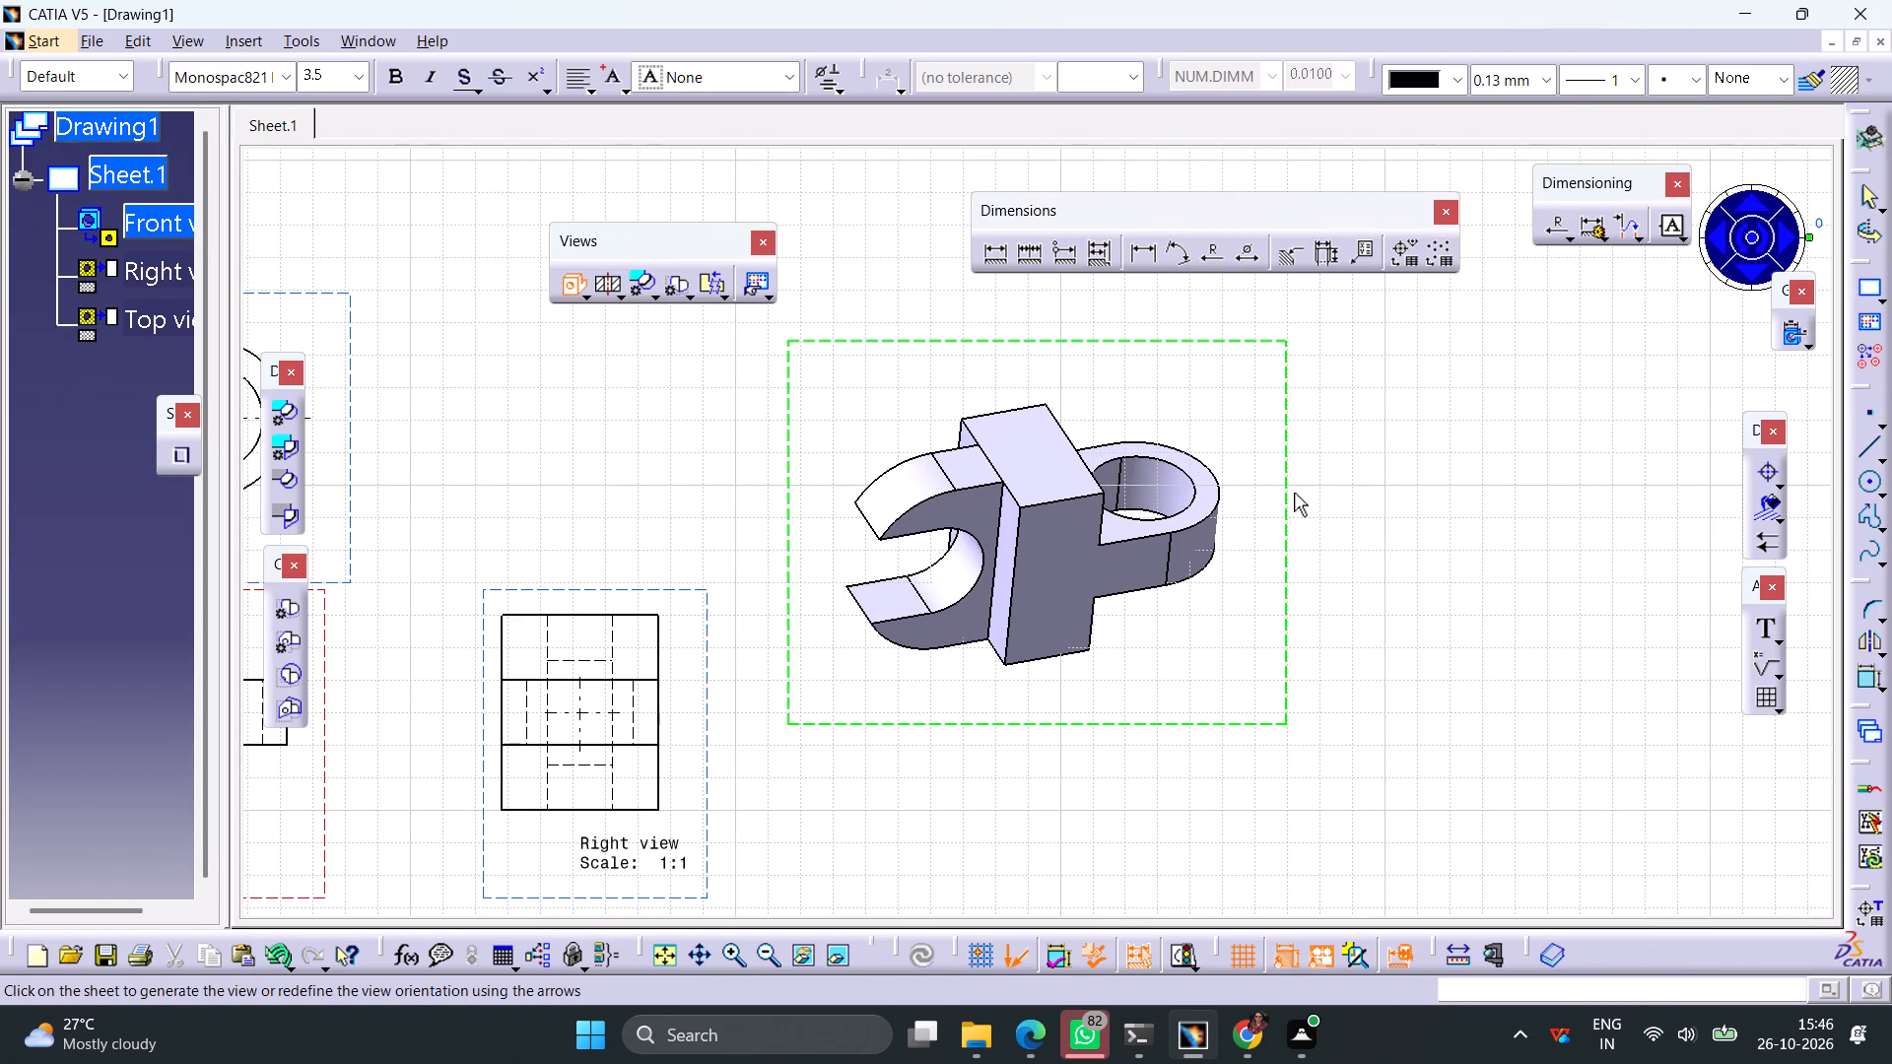
middle_click_drag(1294, 493, 1282, 576, "ctrl")
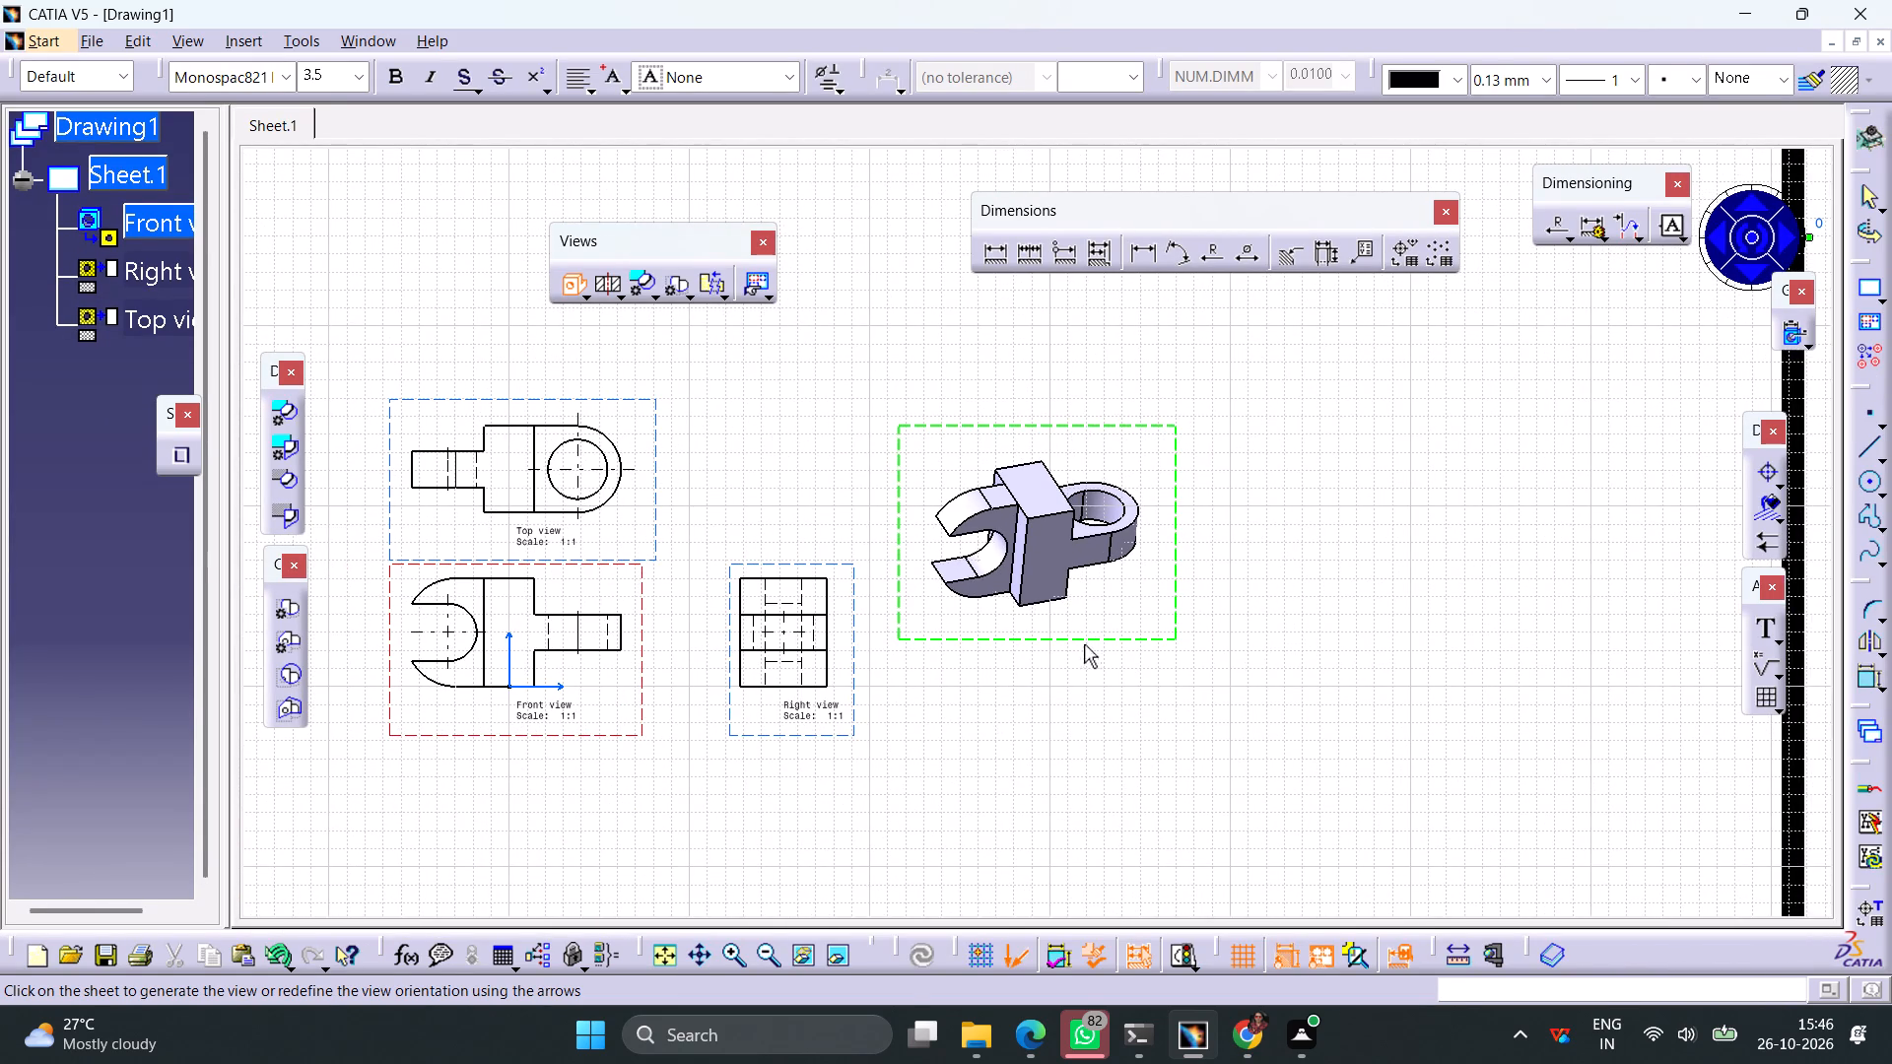
left_click_drag(1071, 642, 1045, 613)
left_click_drag(1045, 613, 1101, 666)
left_click_drag(1110, 662, 1111, 662)
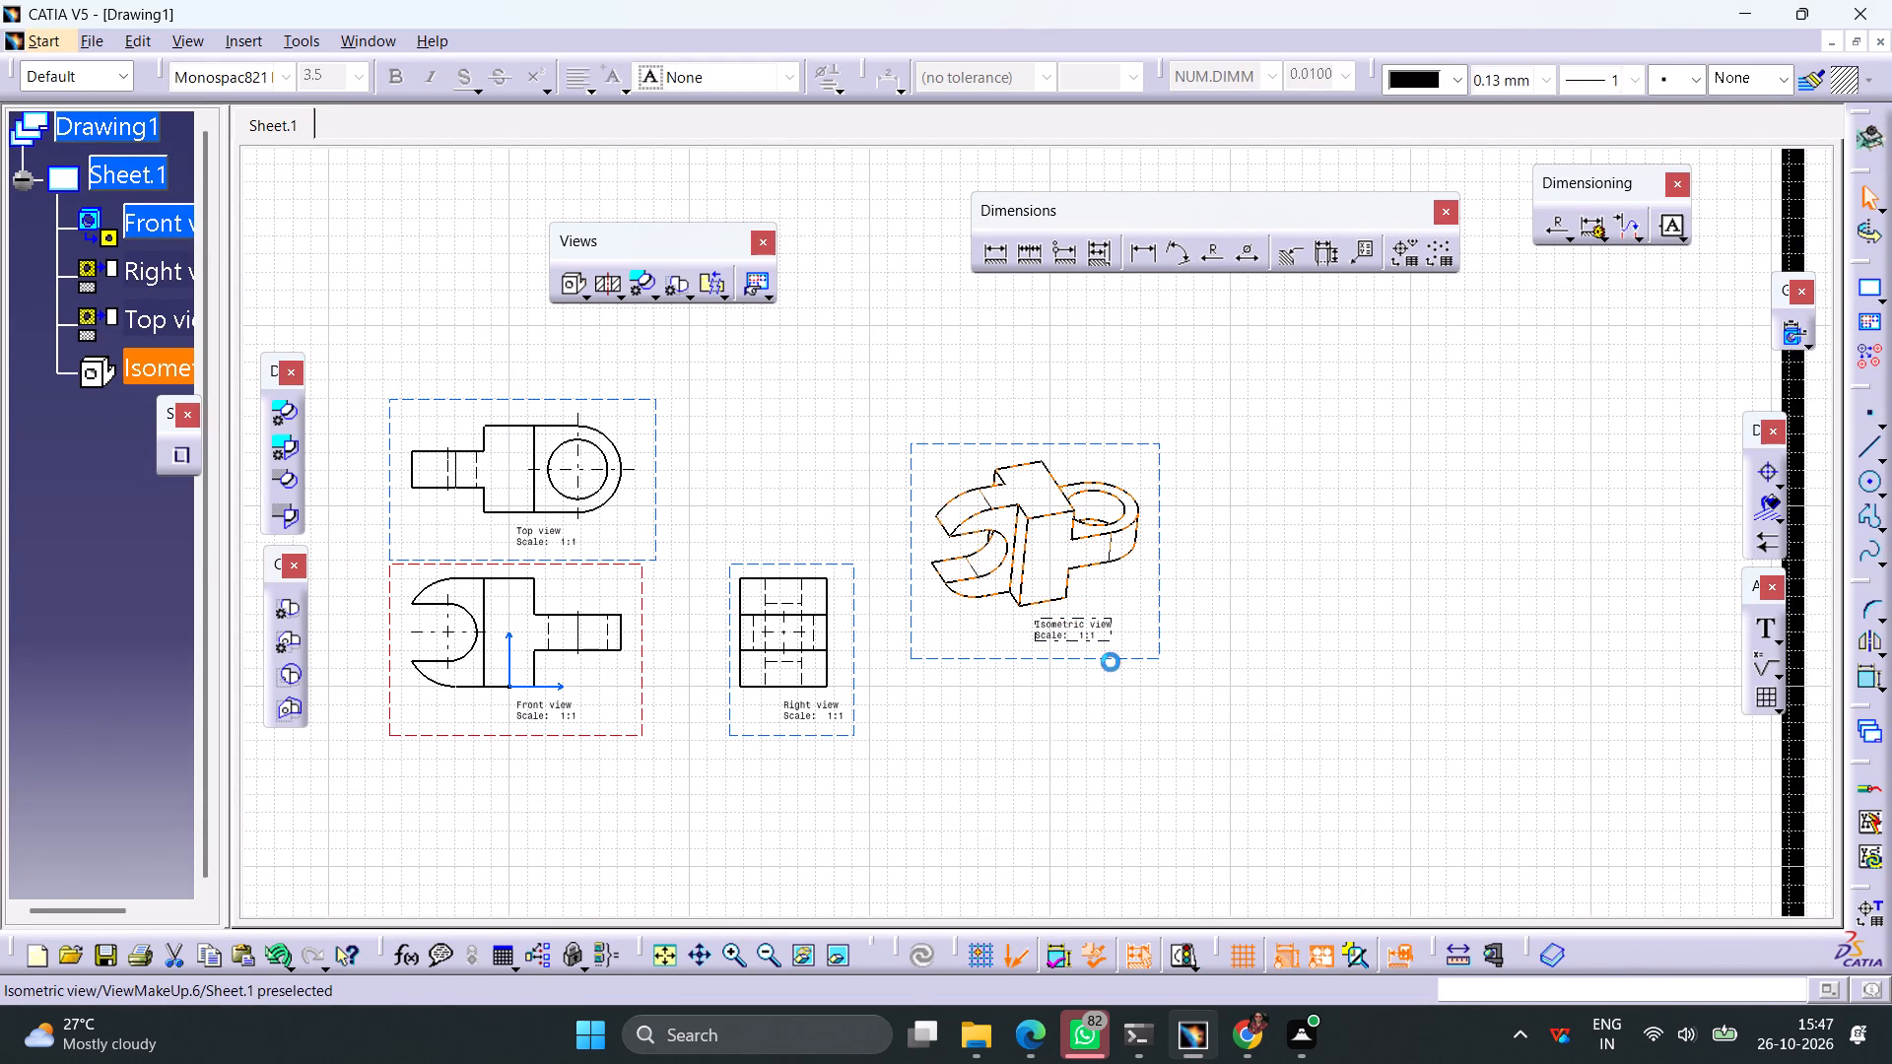
Reposition the isometric view just above the right view, beside the top view.
left_click_drag(1111, 662, 956, 510)
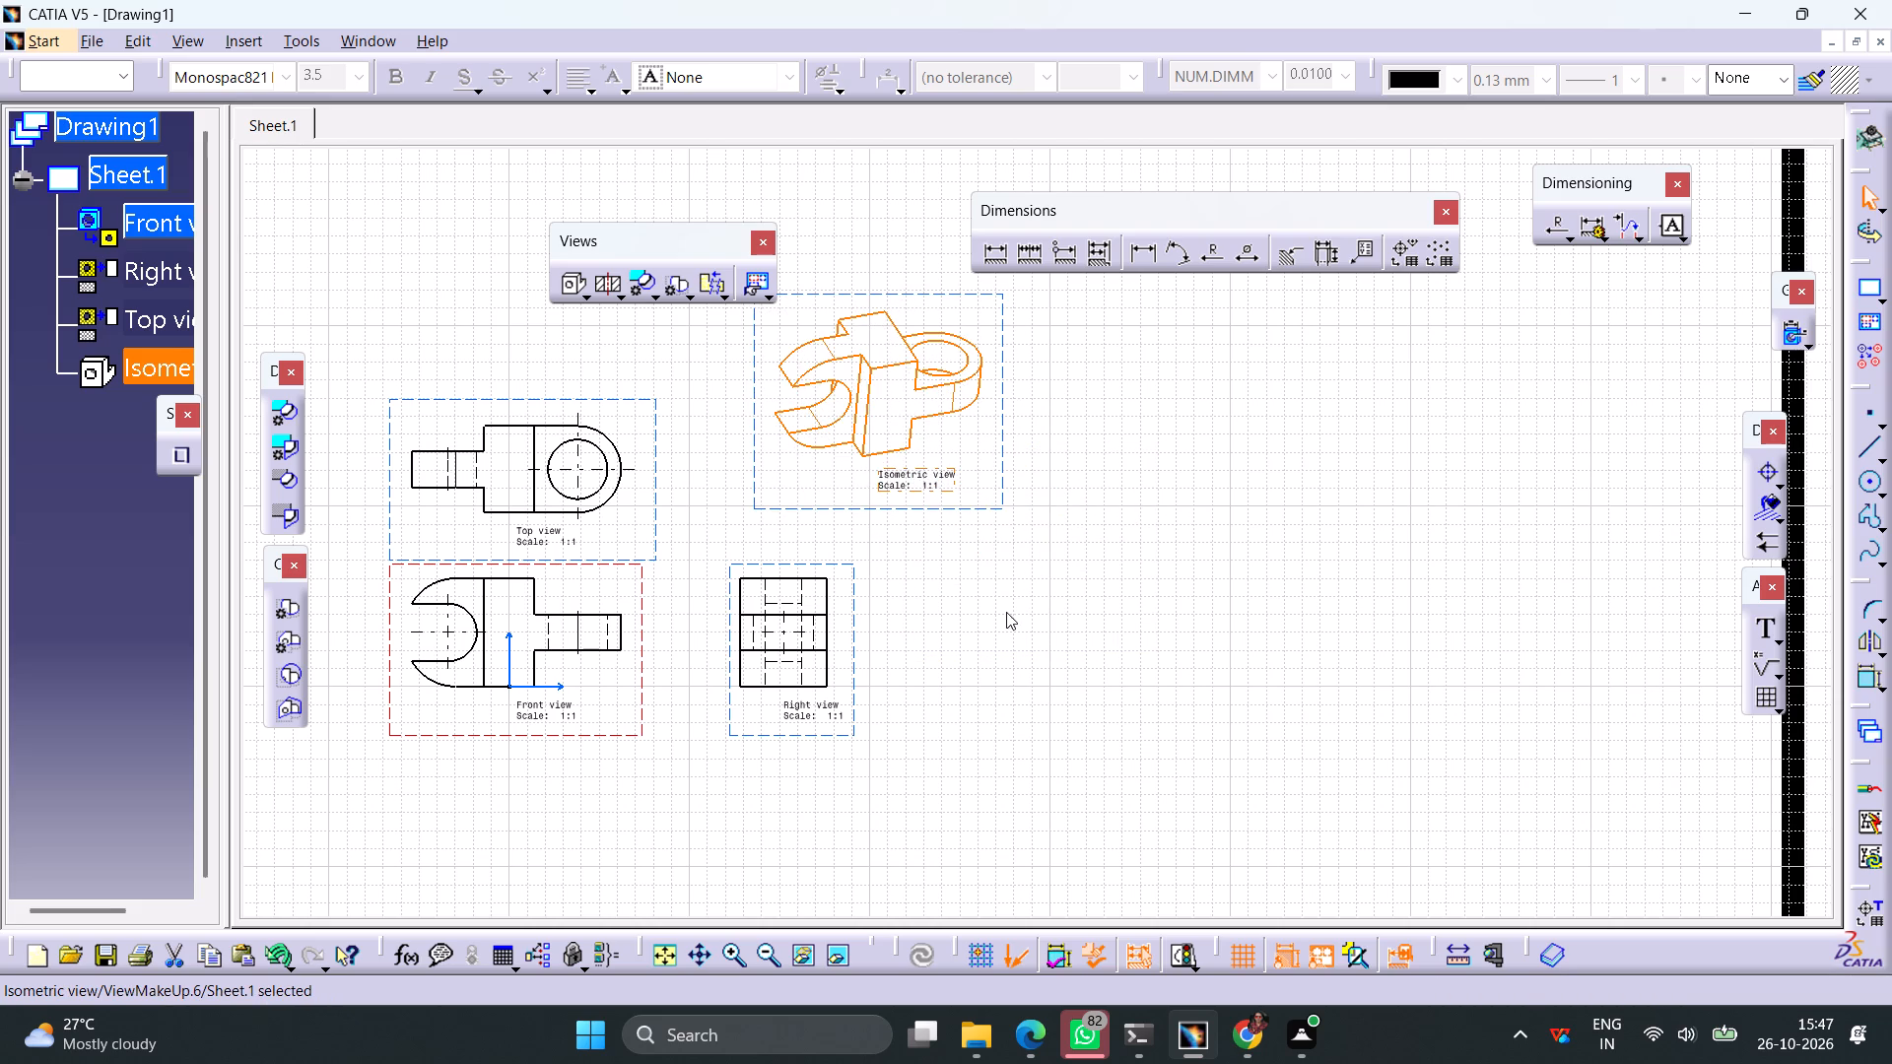
middle_click_drag(1020, 636, 1235, 698)
left_click_drag(1060, 574, 1018, 590)
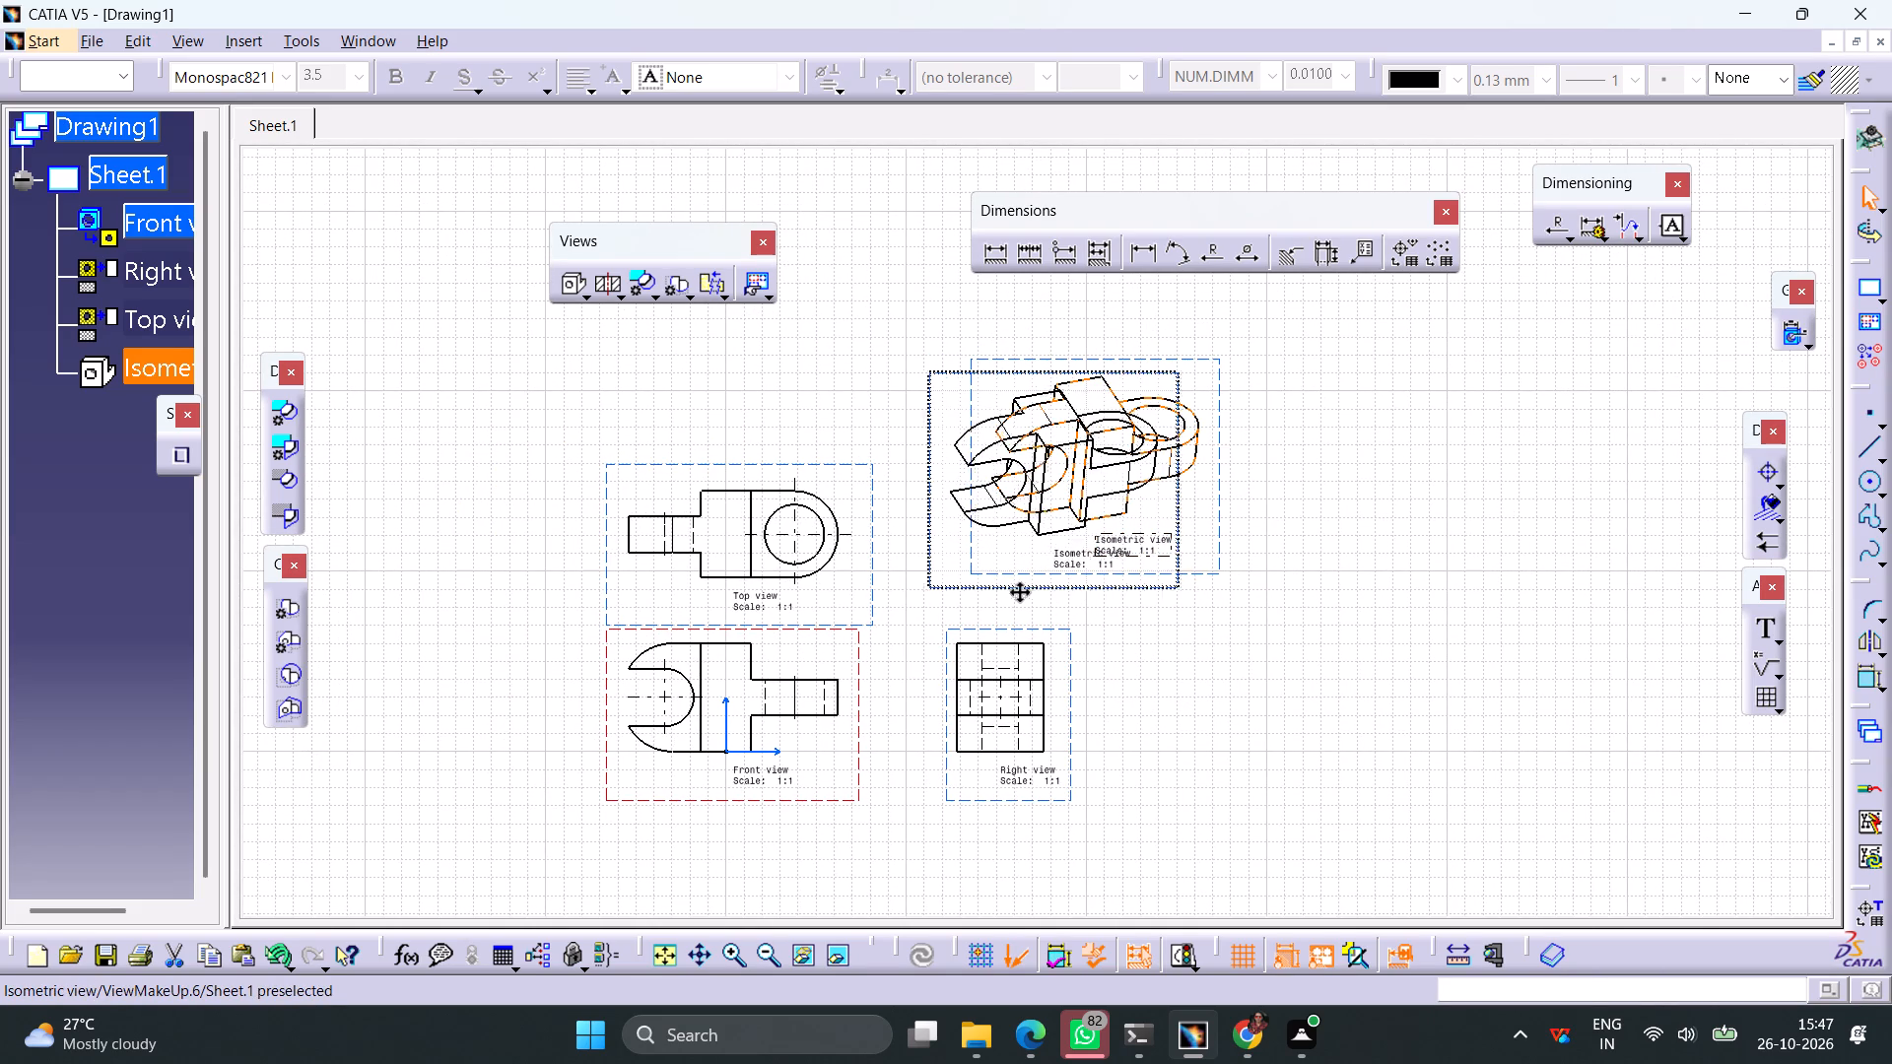
left_click_drag(1018, 590, 1026, 599)
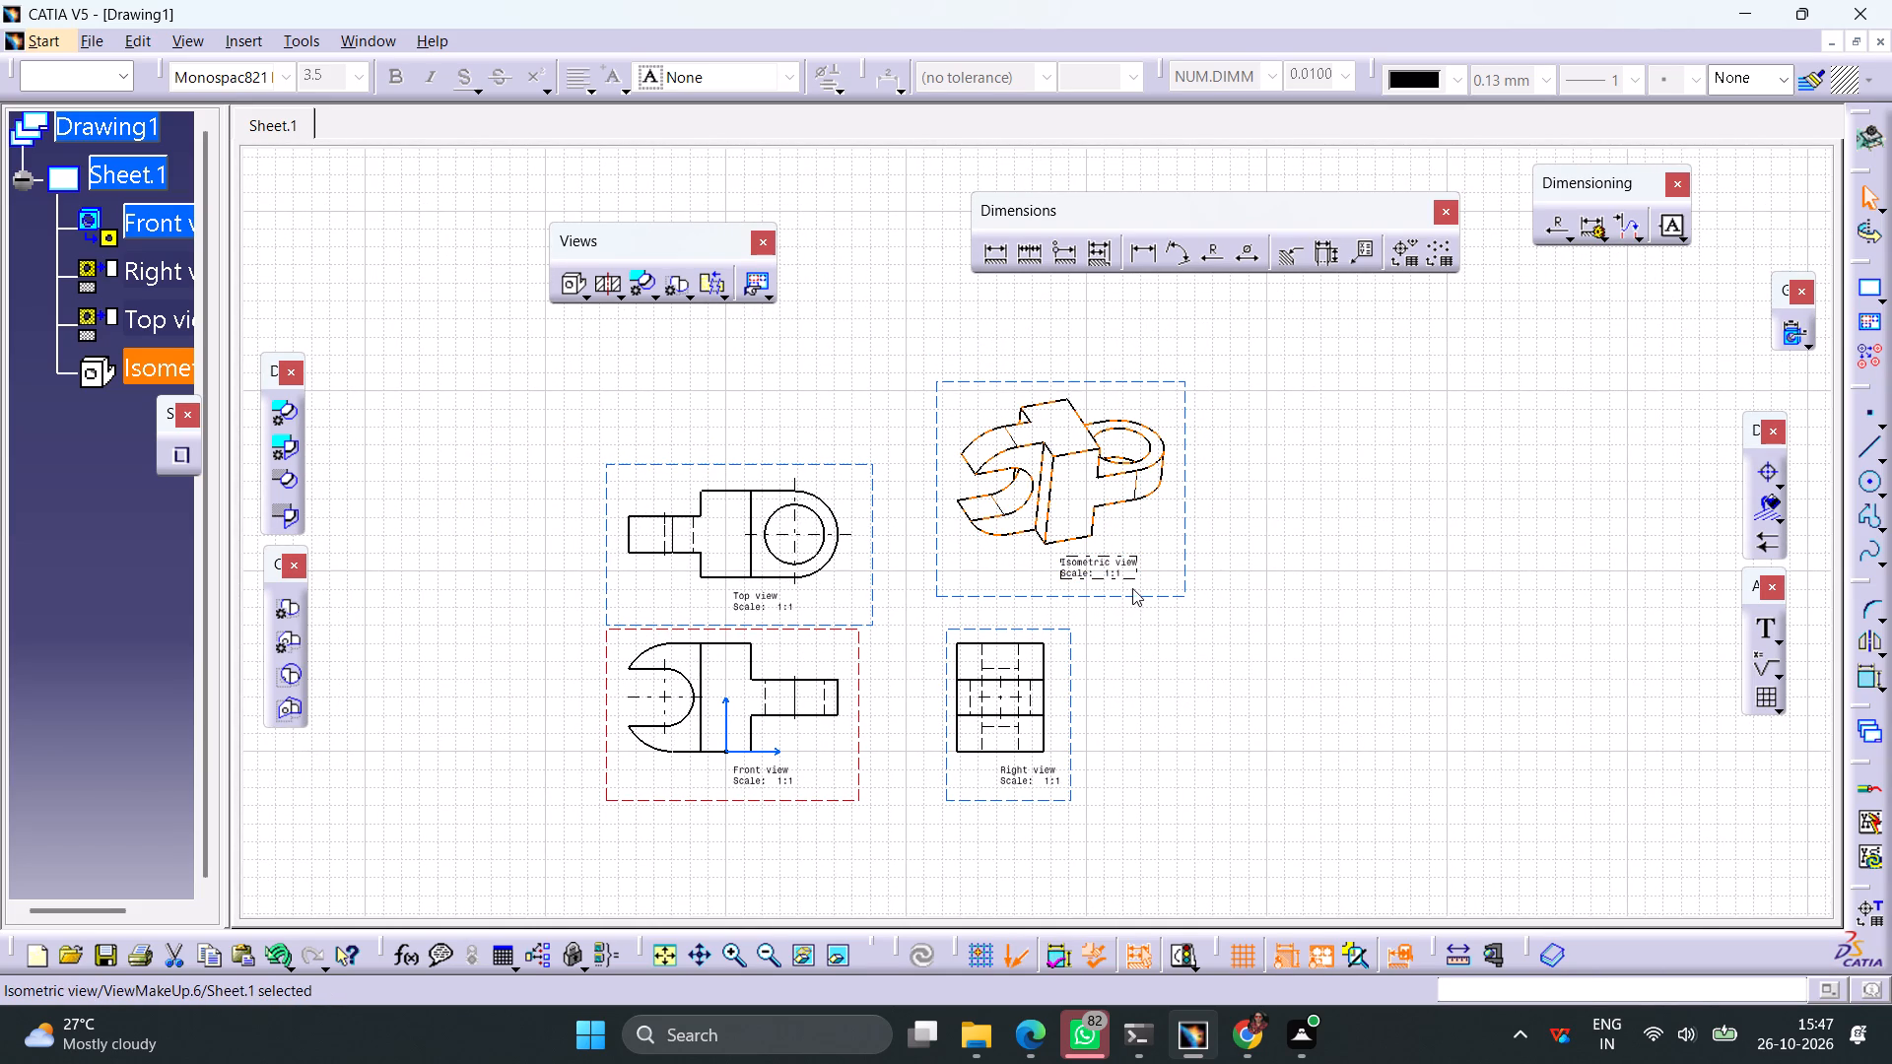
Make the isometric view the active view.
left_click(1164, 615)
right_click(1163, 595)
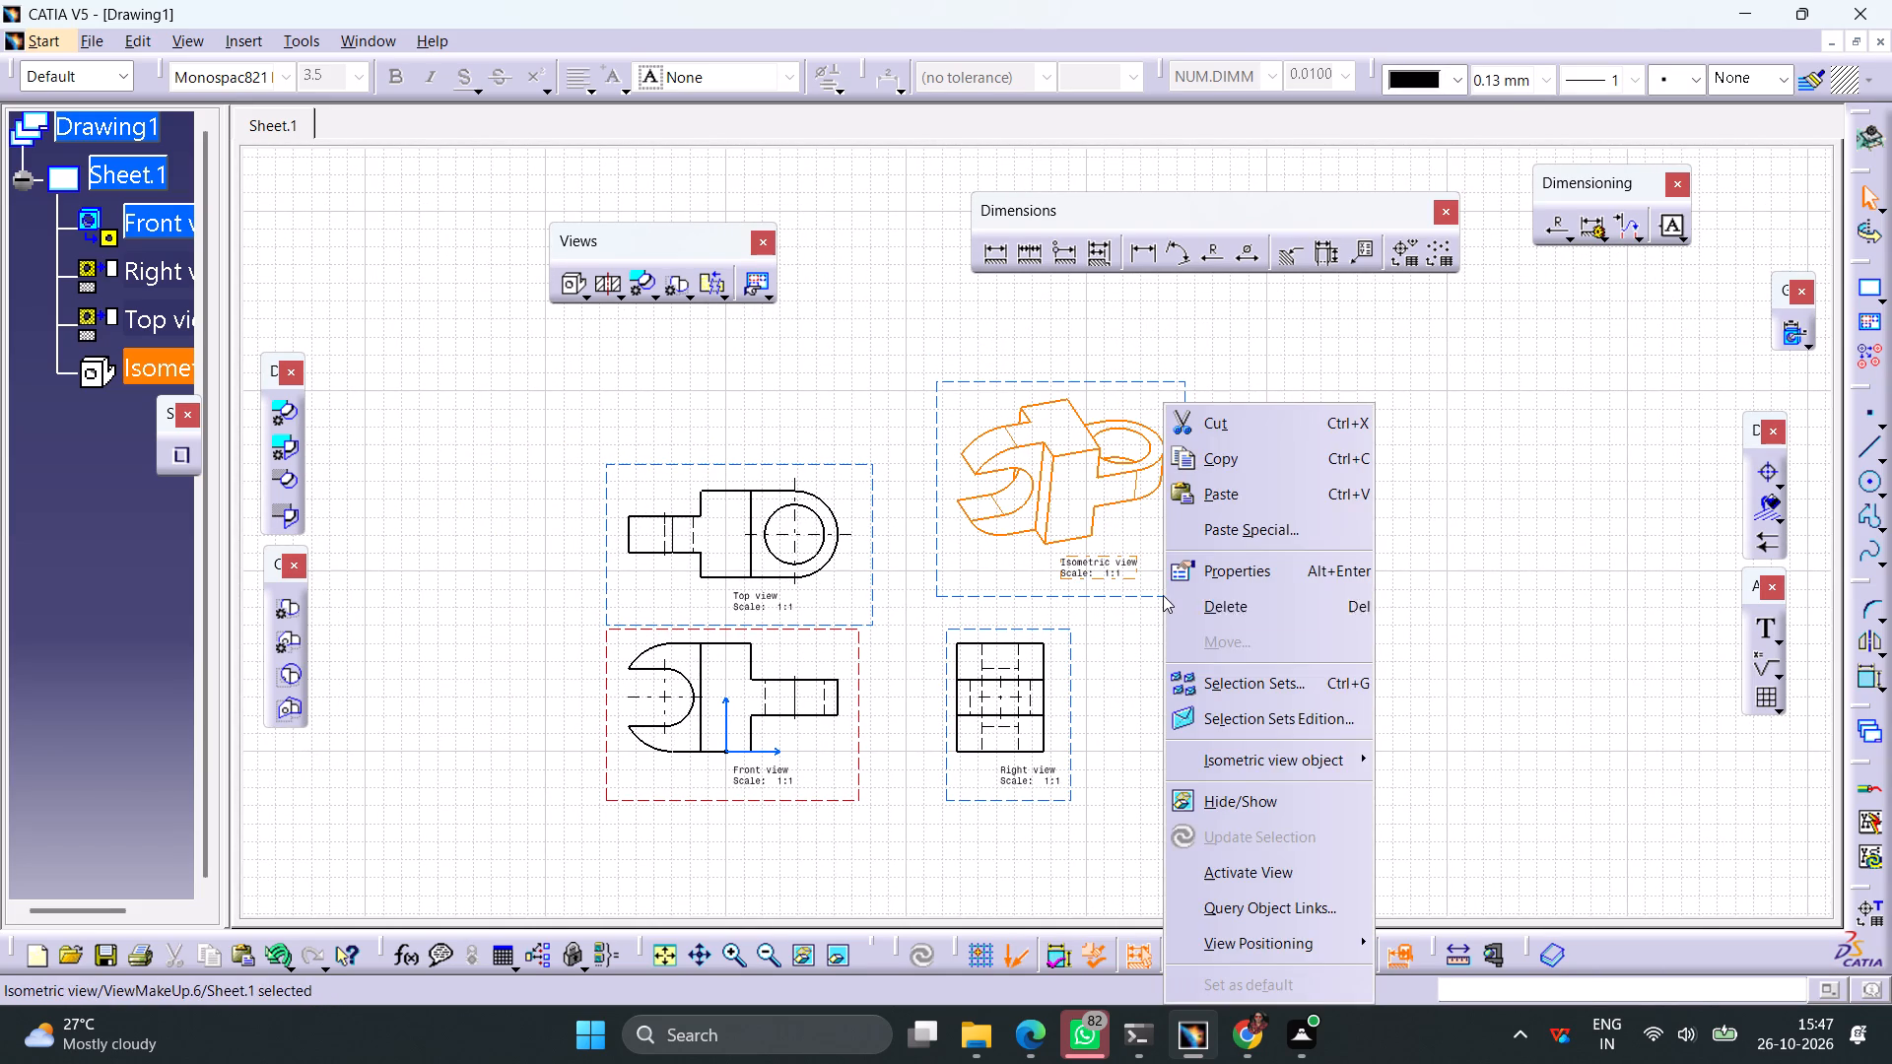
left_click(1288, 865)
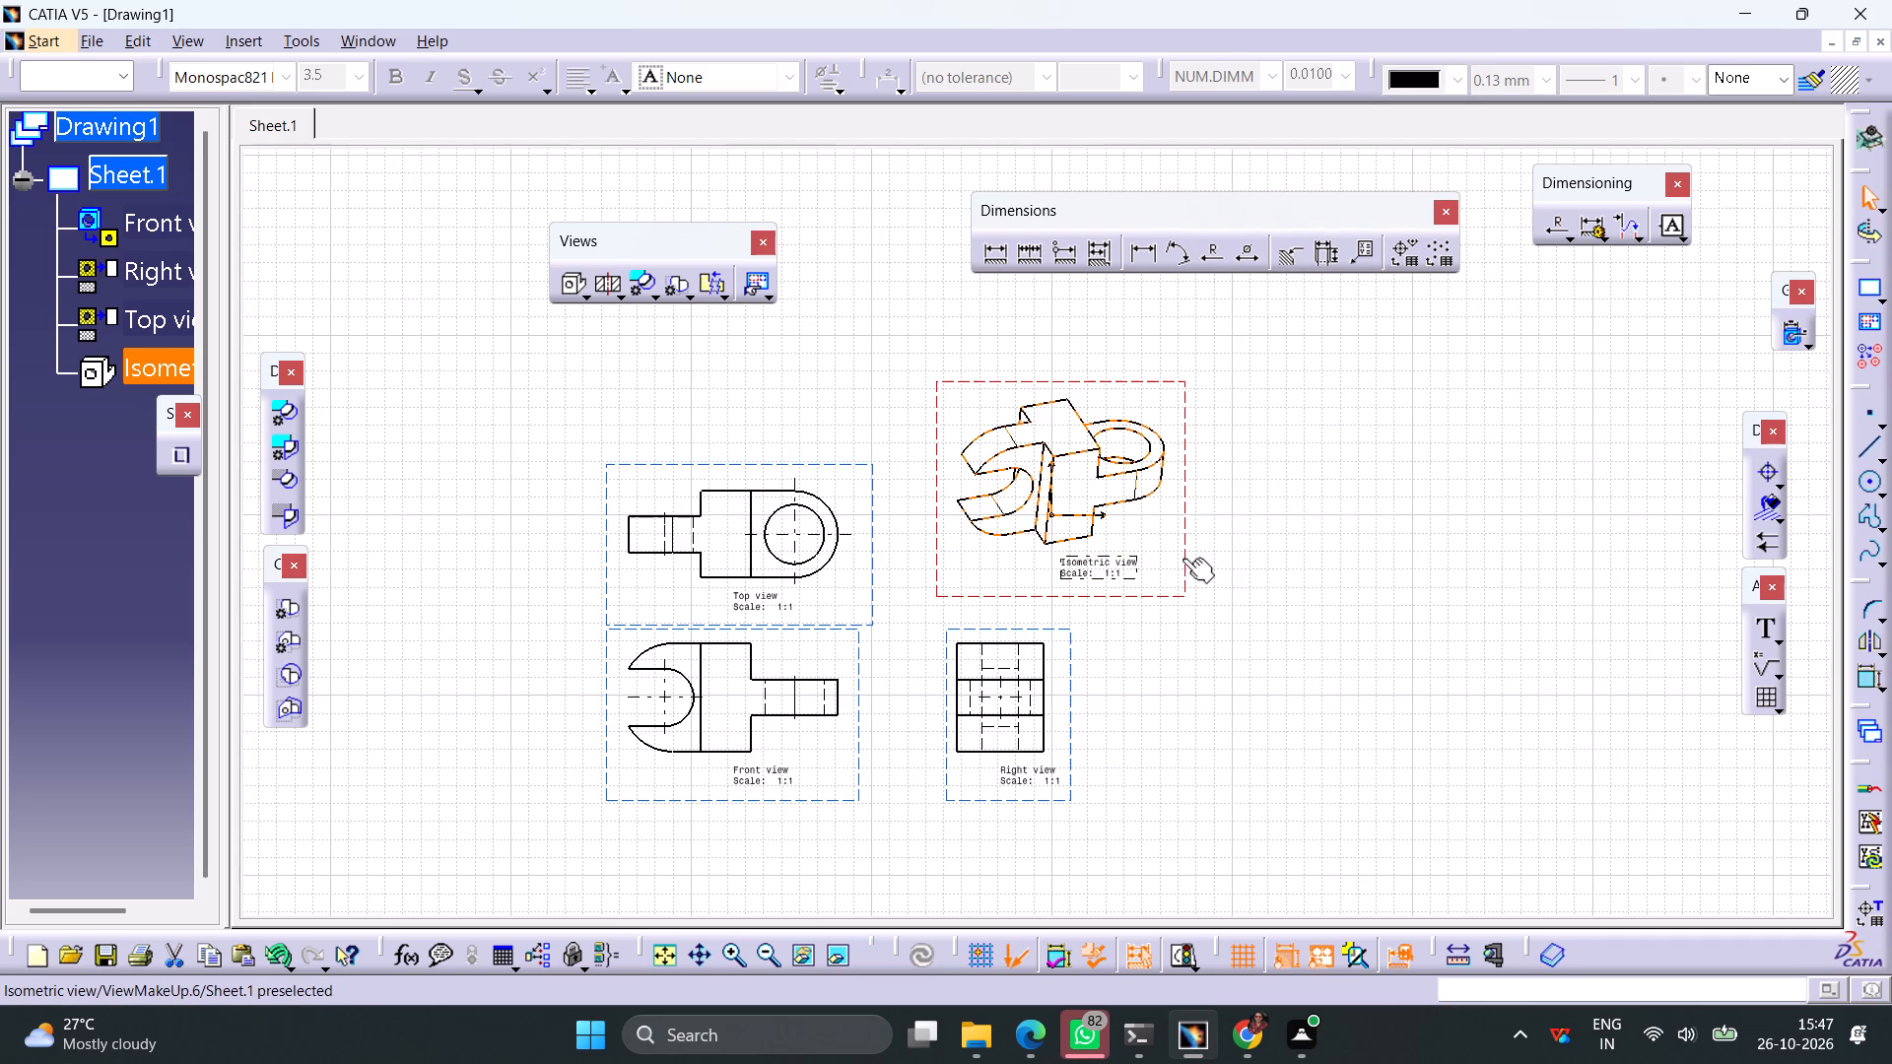
Set the isometric view's generation mode to Raster, shading with edges, with high quality for visualization, and apply it.
right_click(1182, 558)
left_click(1252, 563)
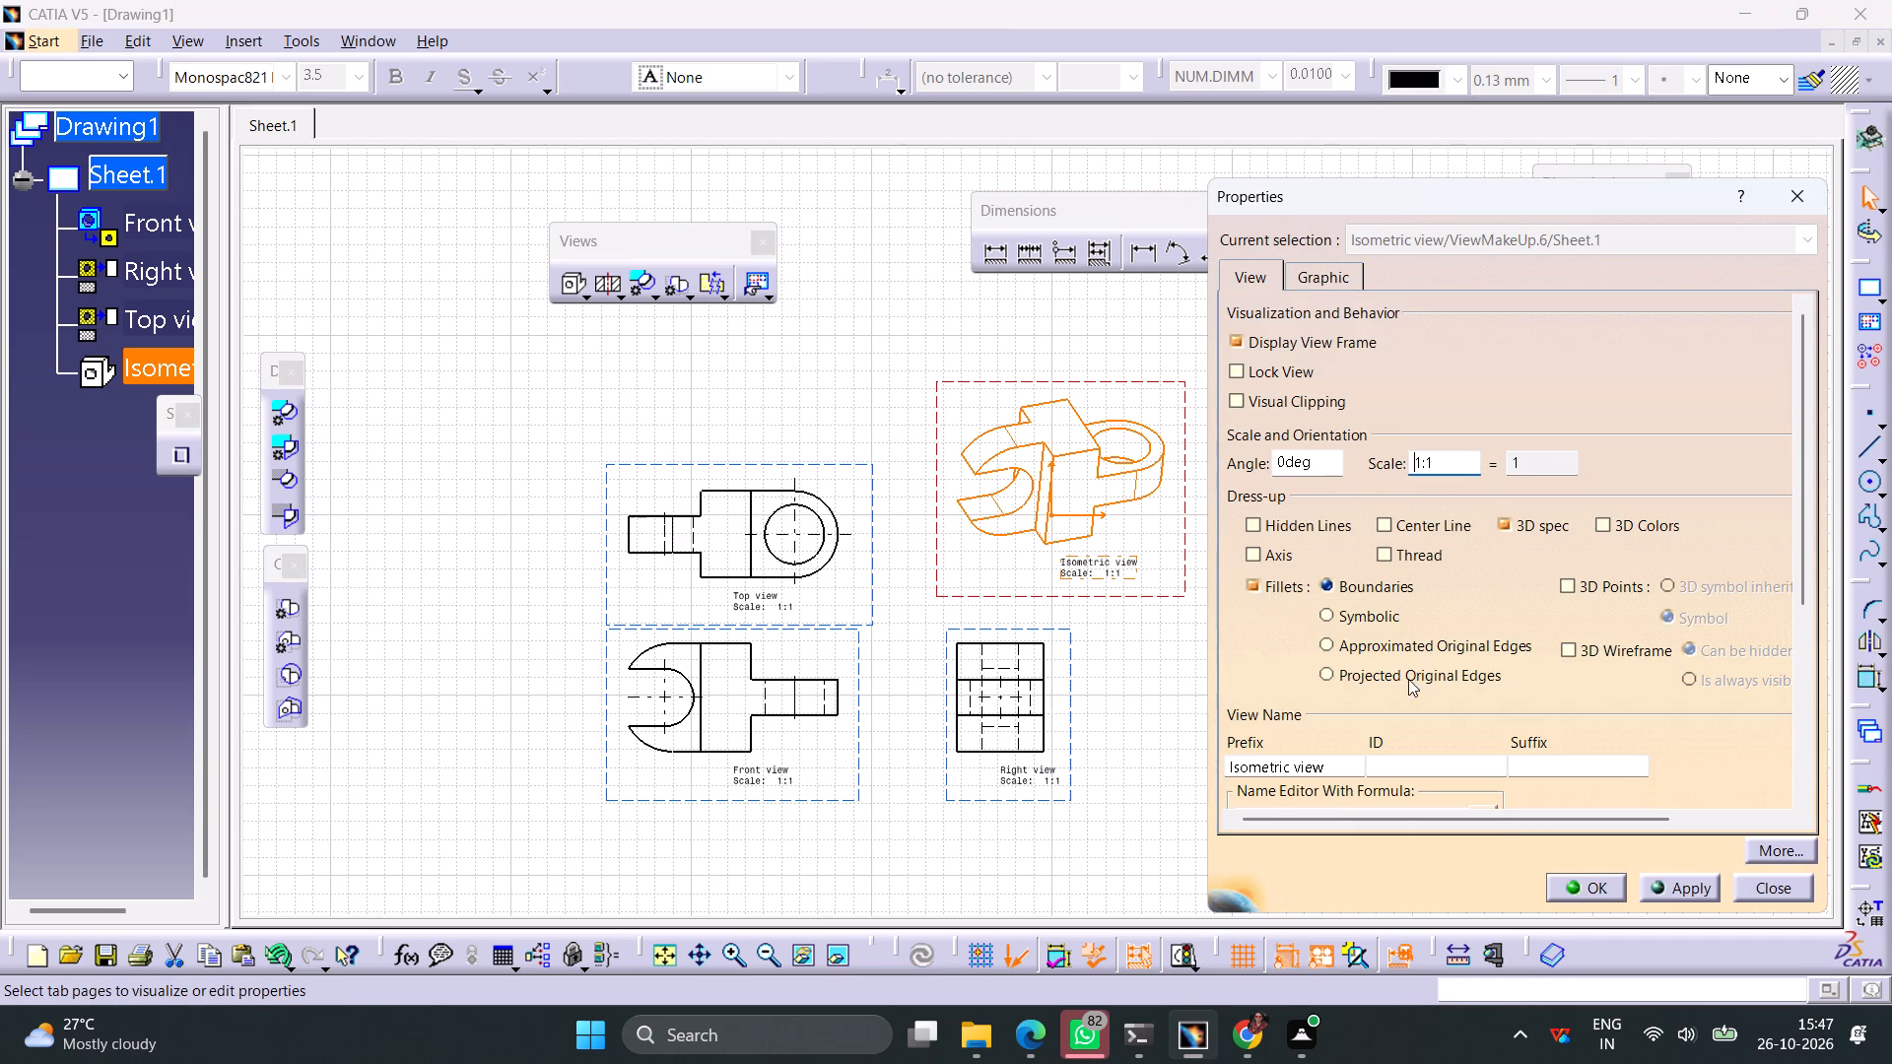
scroll(1415, 646, "down", 14)
left_click(1577, 699)
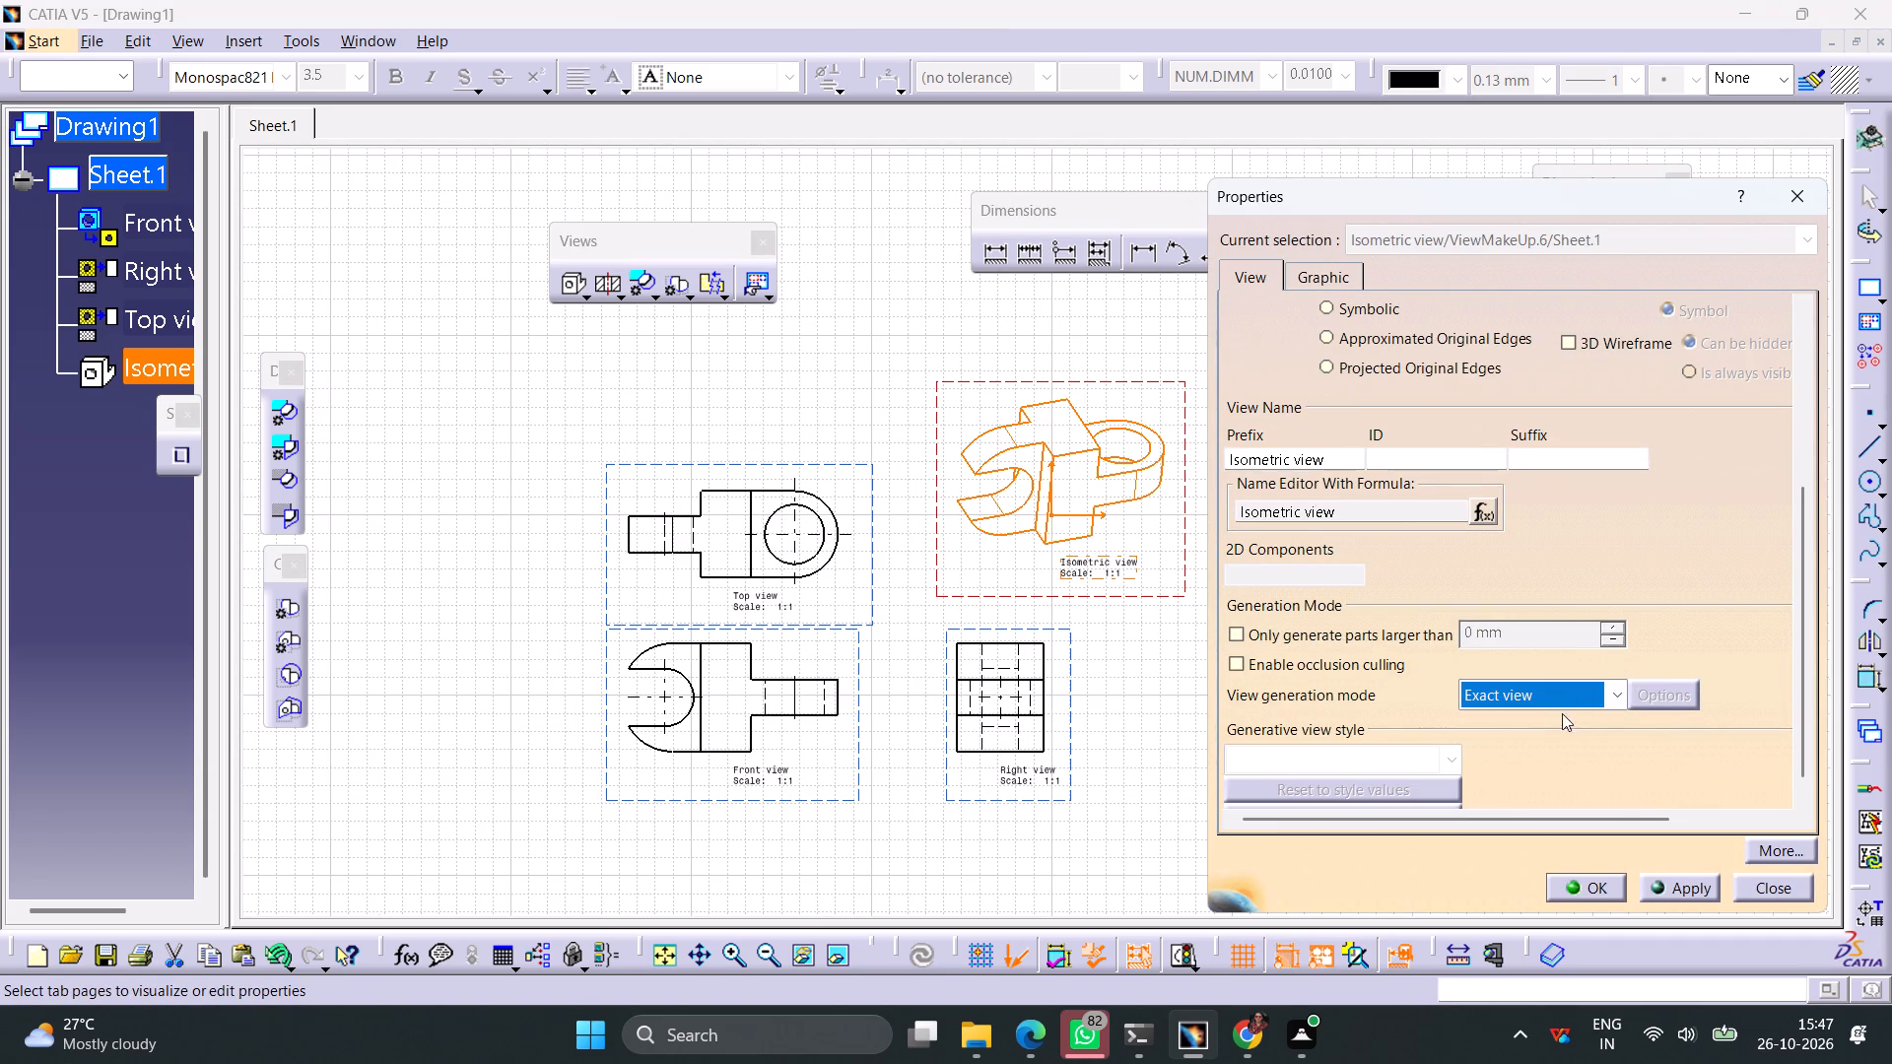
left_click(1553, 790)
left_click(1640, 698)
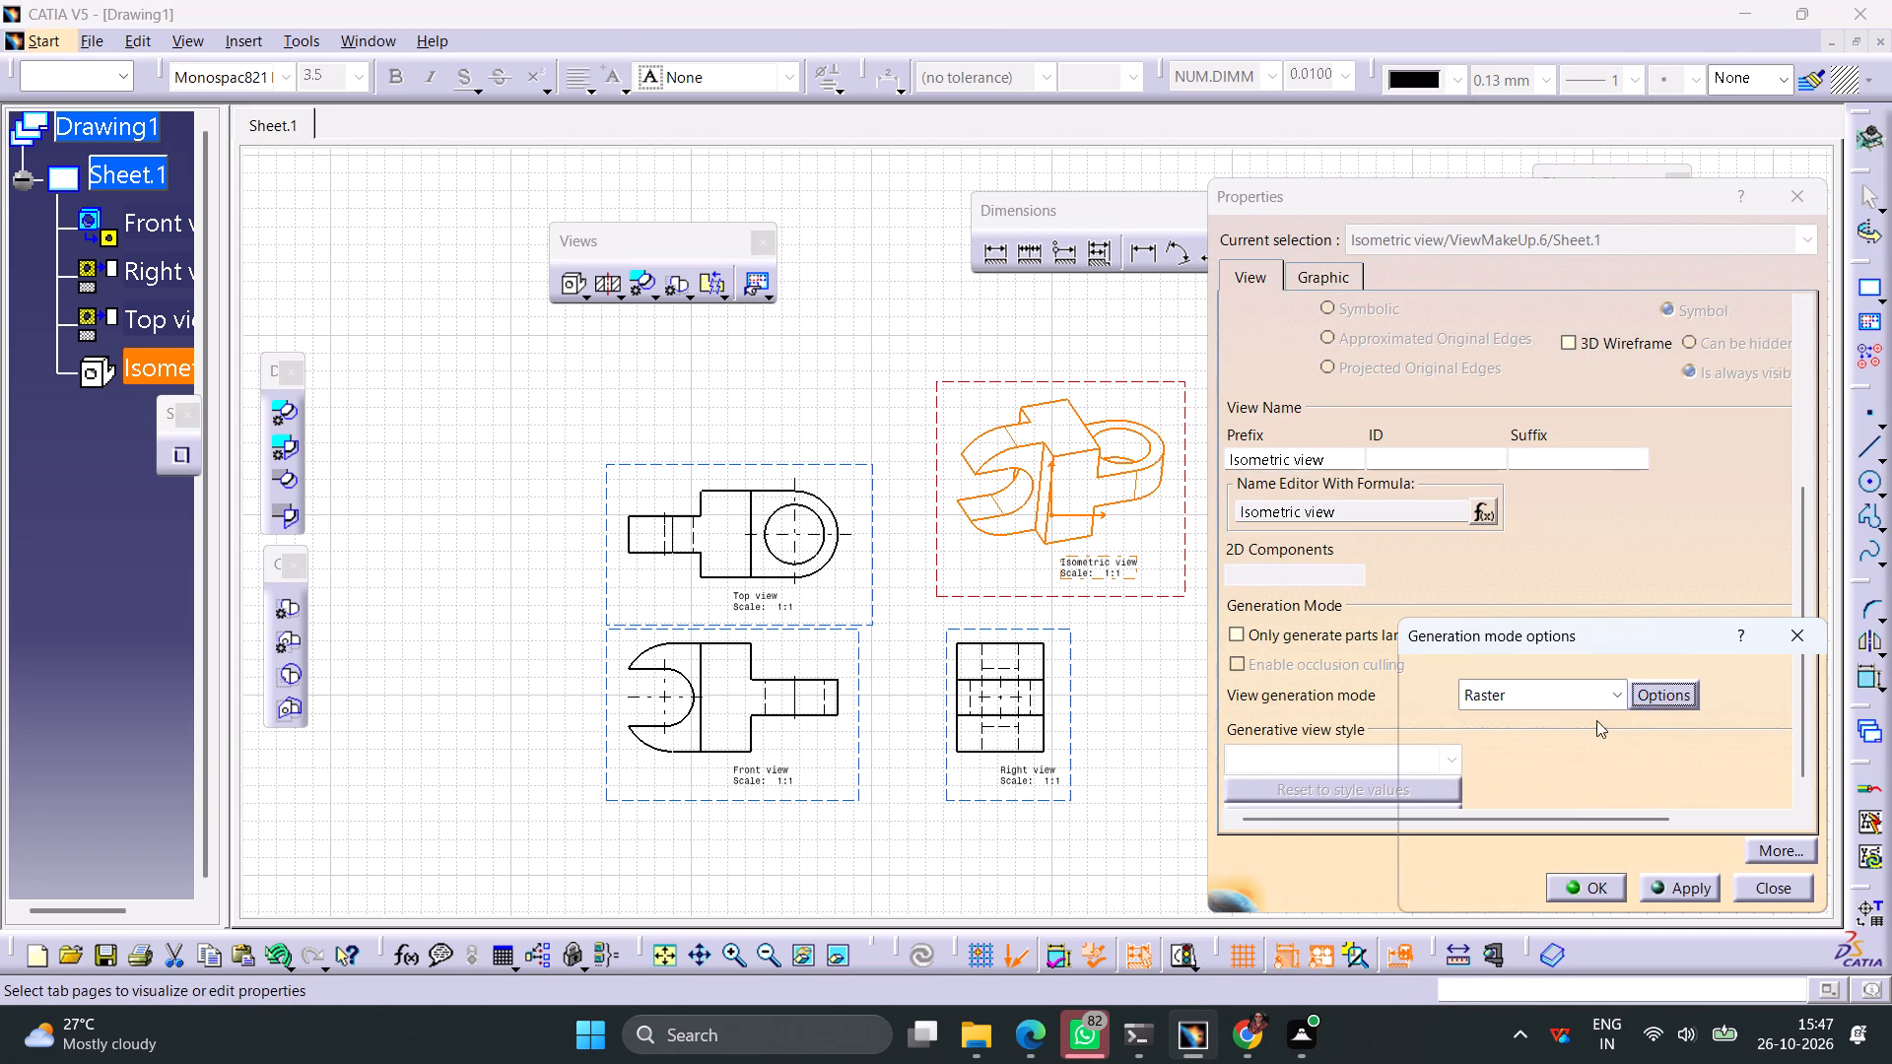
left_click(1600, 715)
left_click(1532, 788)
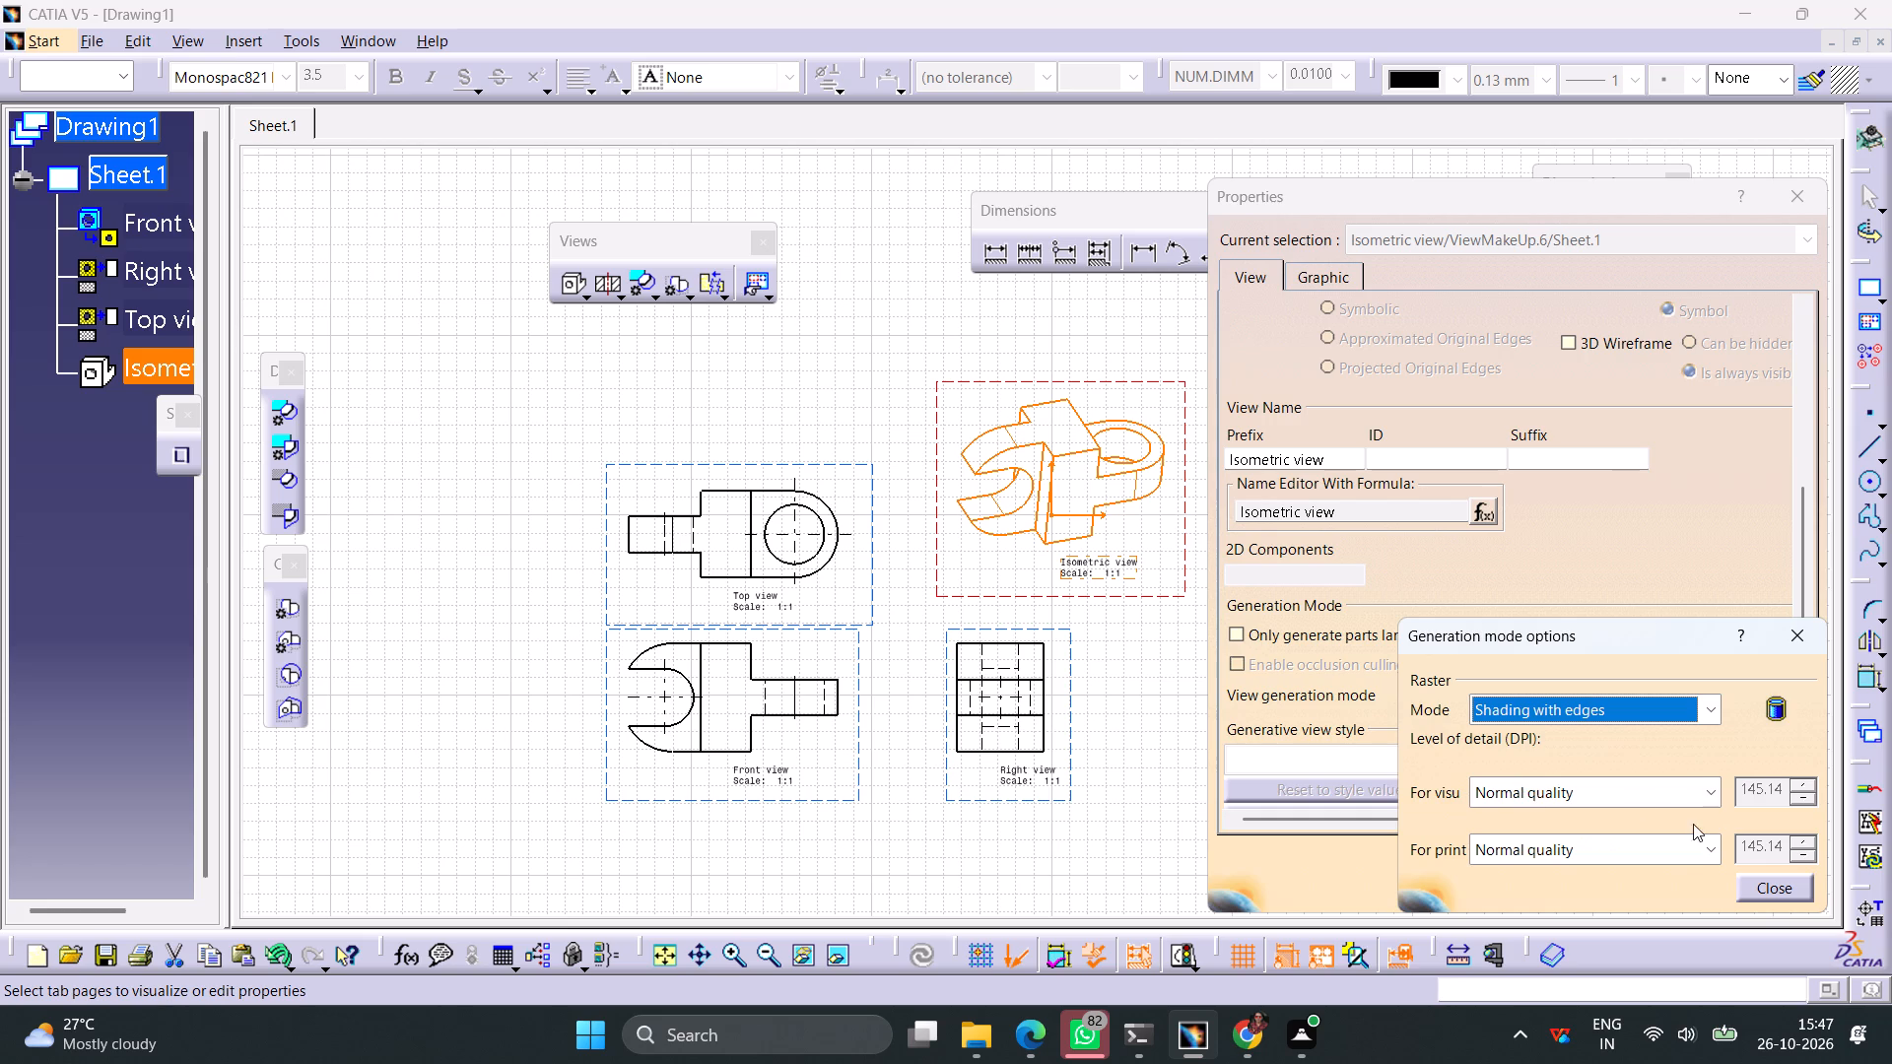
left_click(1713, 792)
left_click(1546, 871)
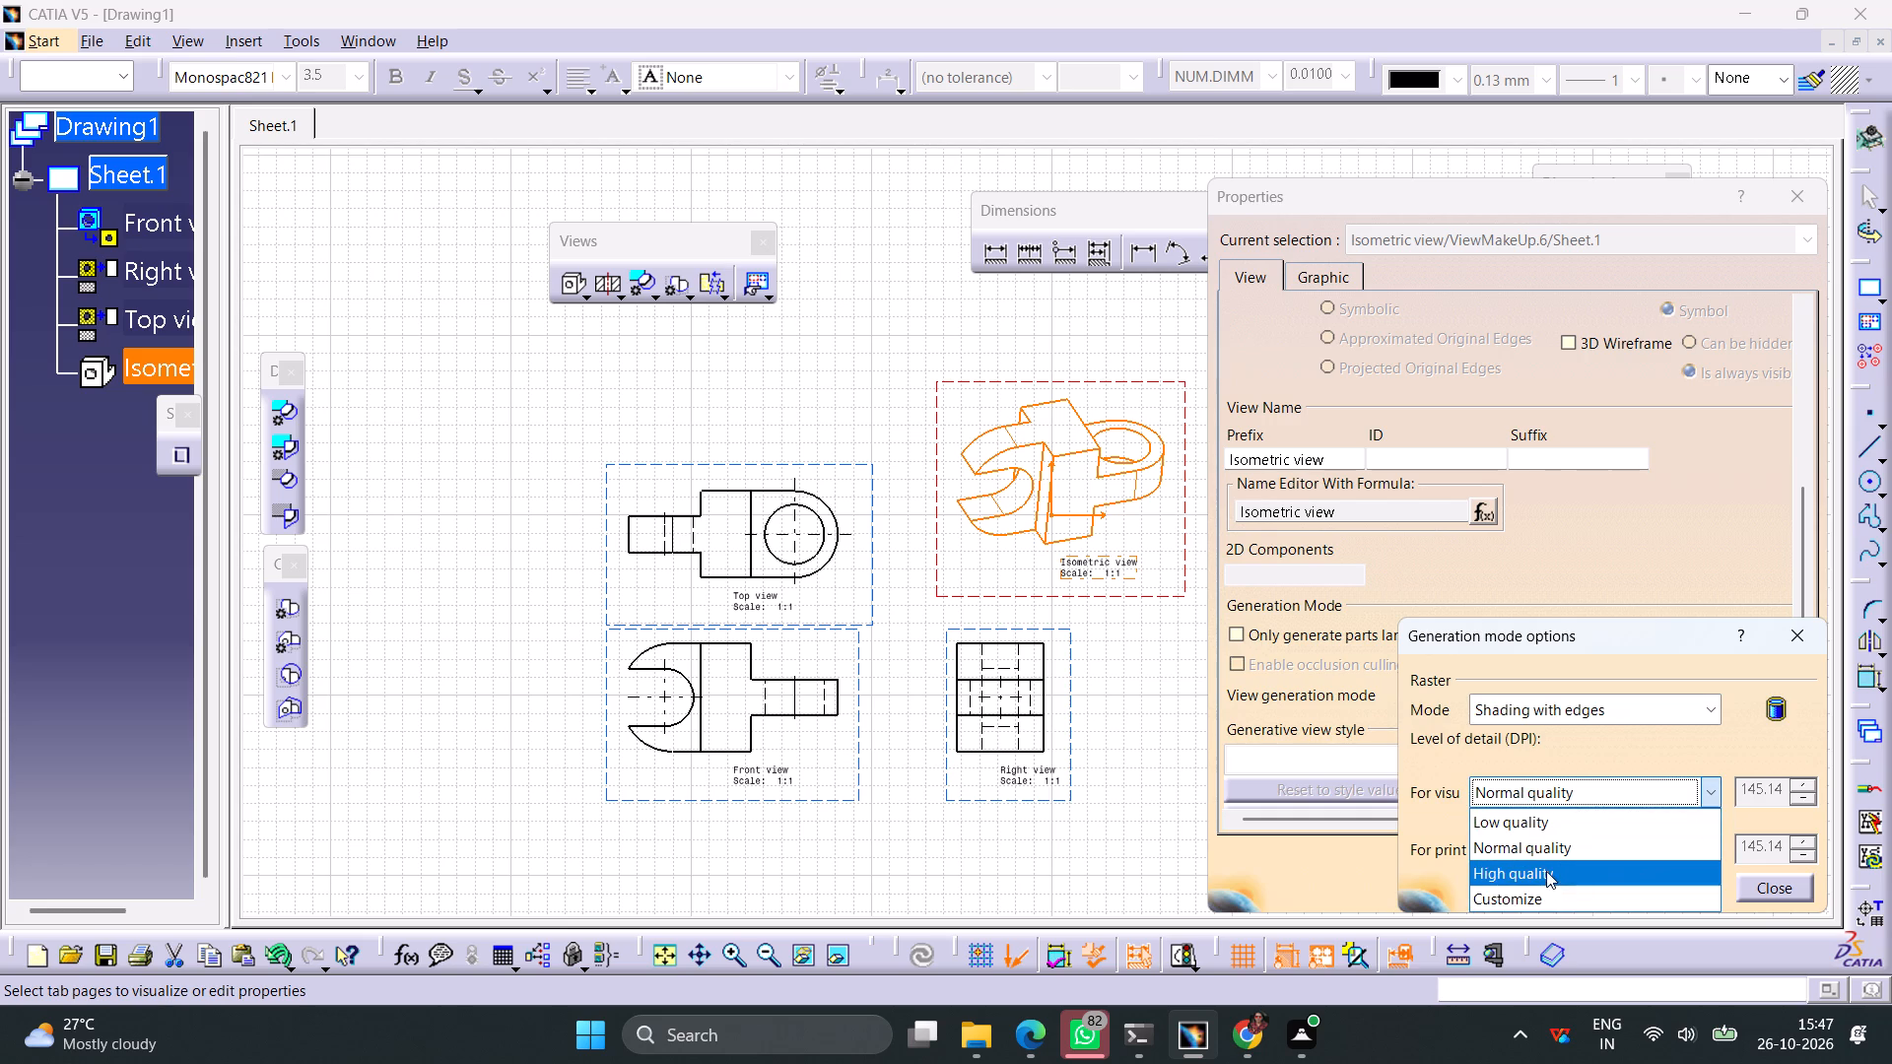
left_click(1755, 886)
left_click(1692, 889)
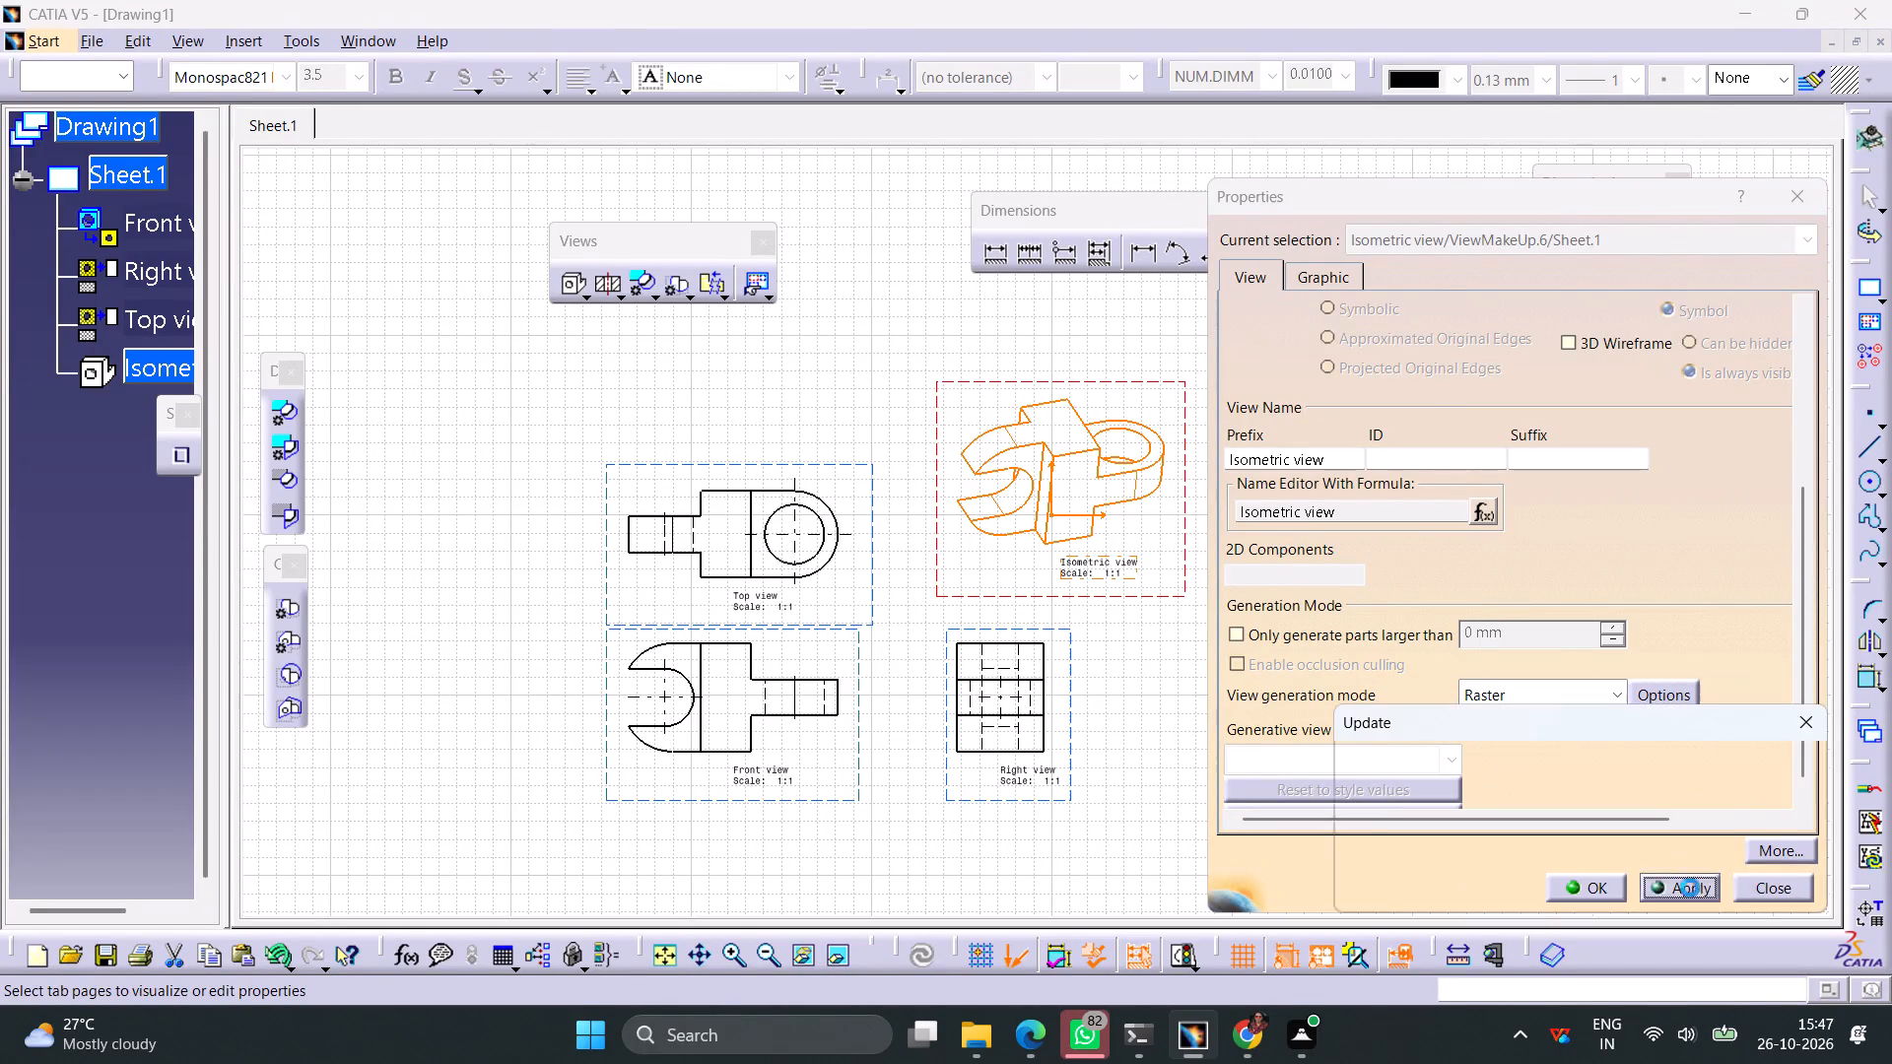
left_click(1587, 890)
left_click(1326, 748)
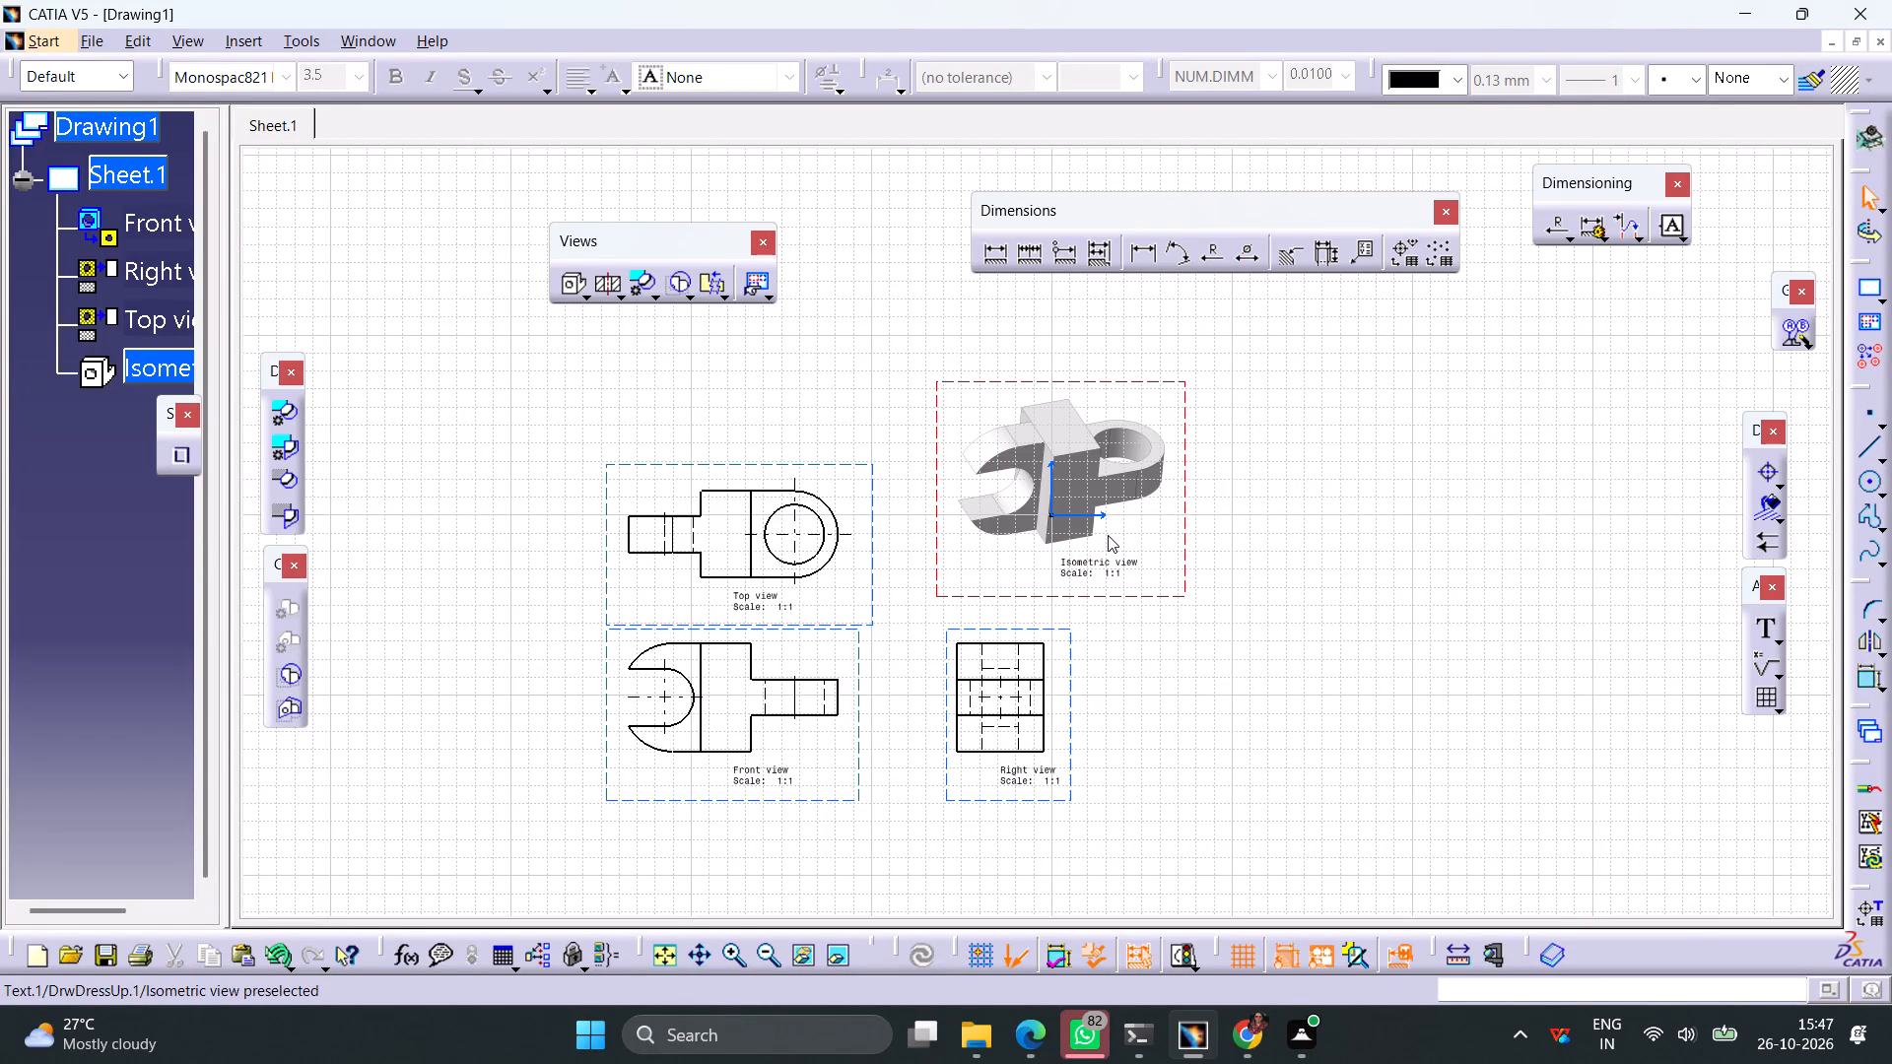
Dimension the fork's thickness and the block's full width in the top view, placing both beyond the fork end.
left_click(995, 264)
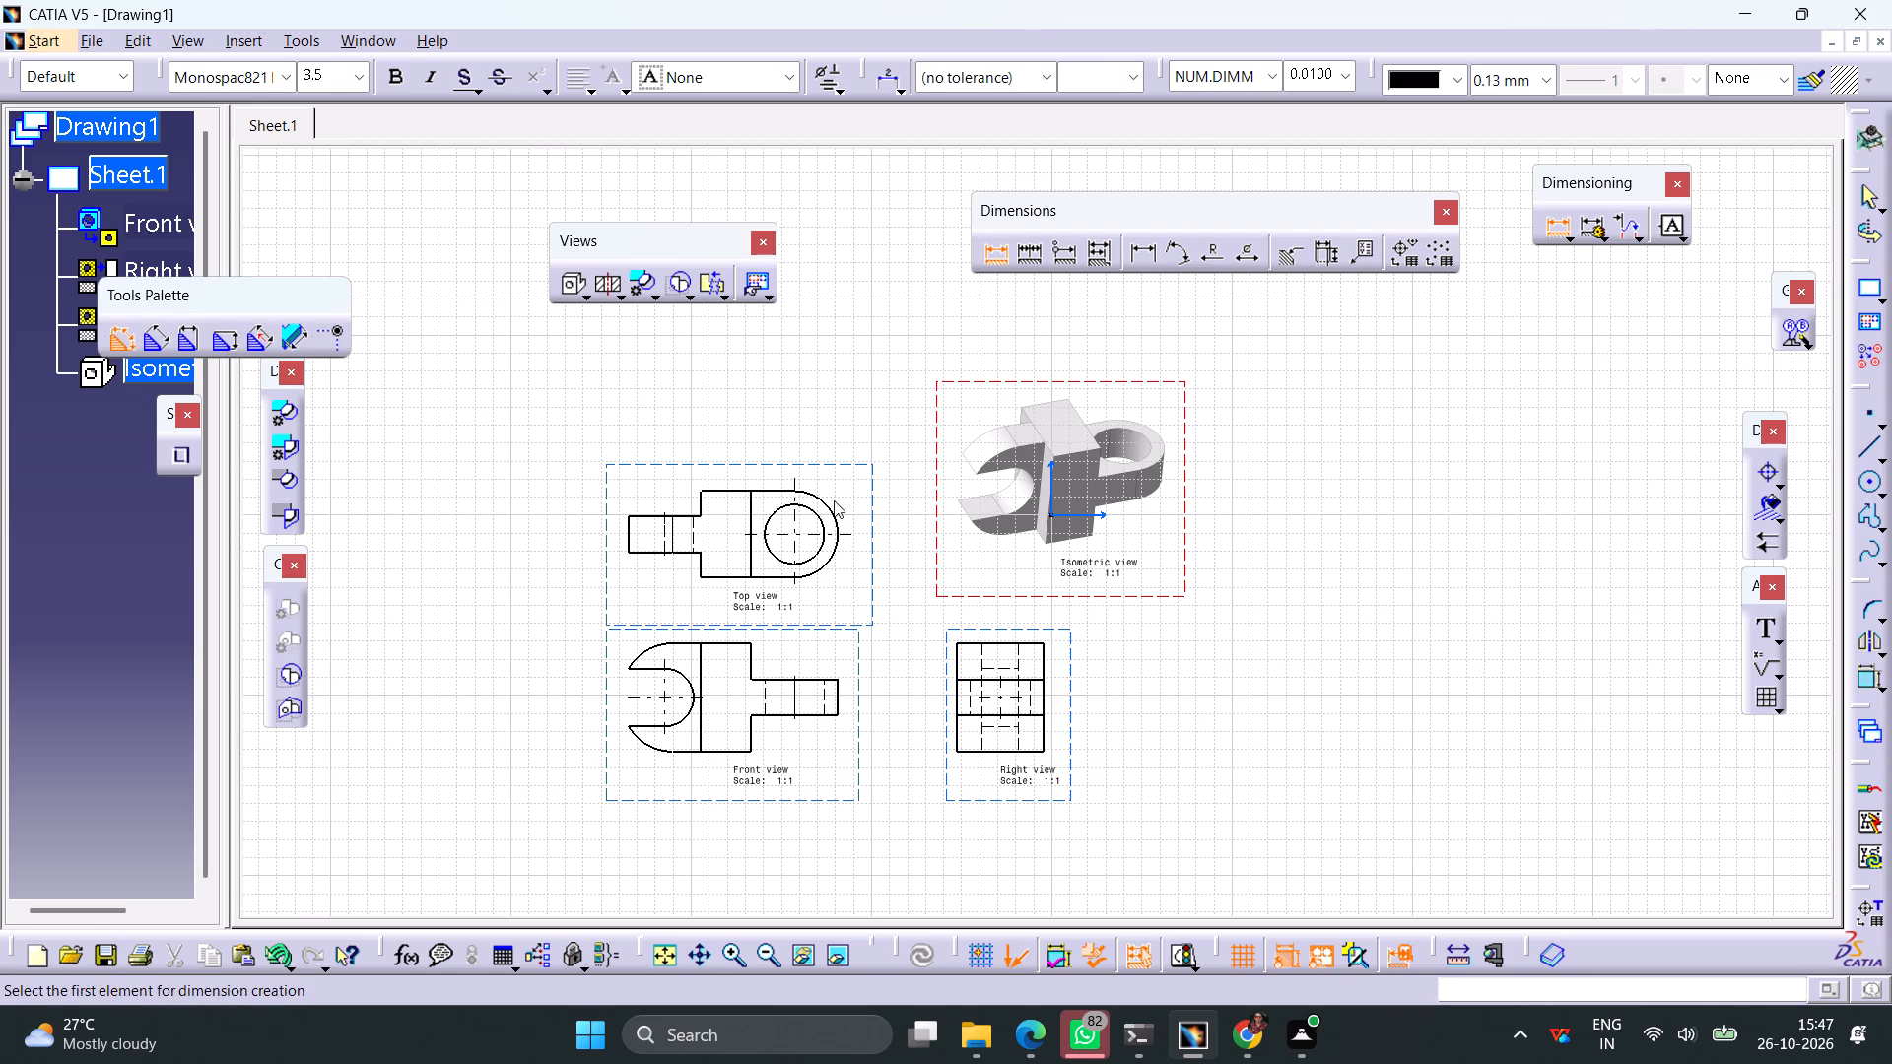
left_click(630, 542)
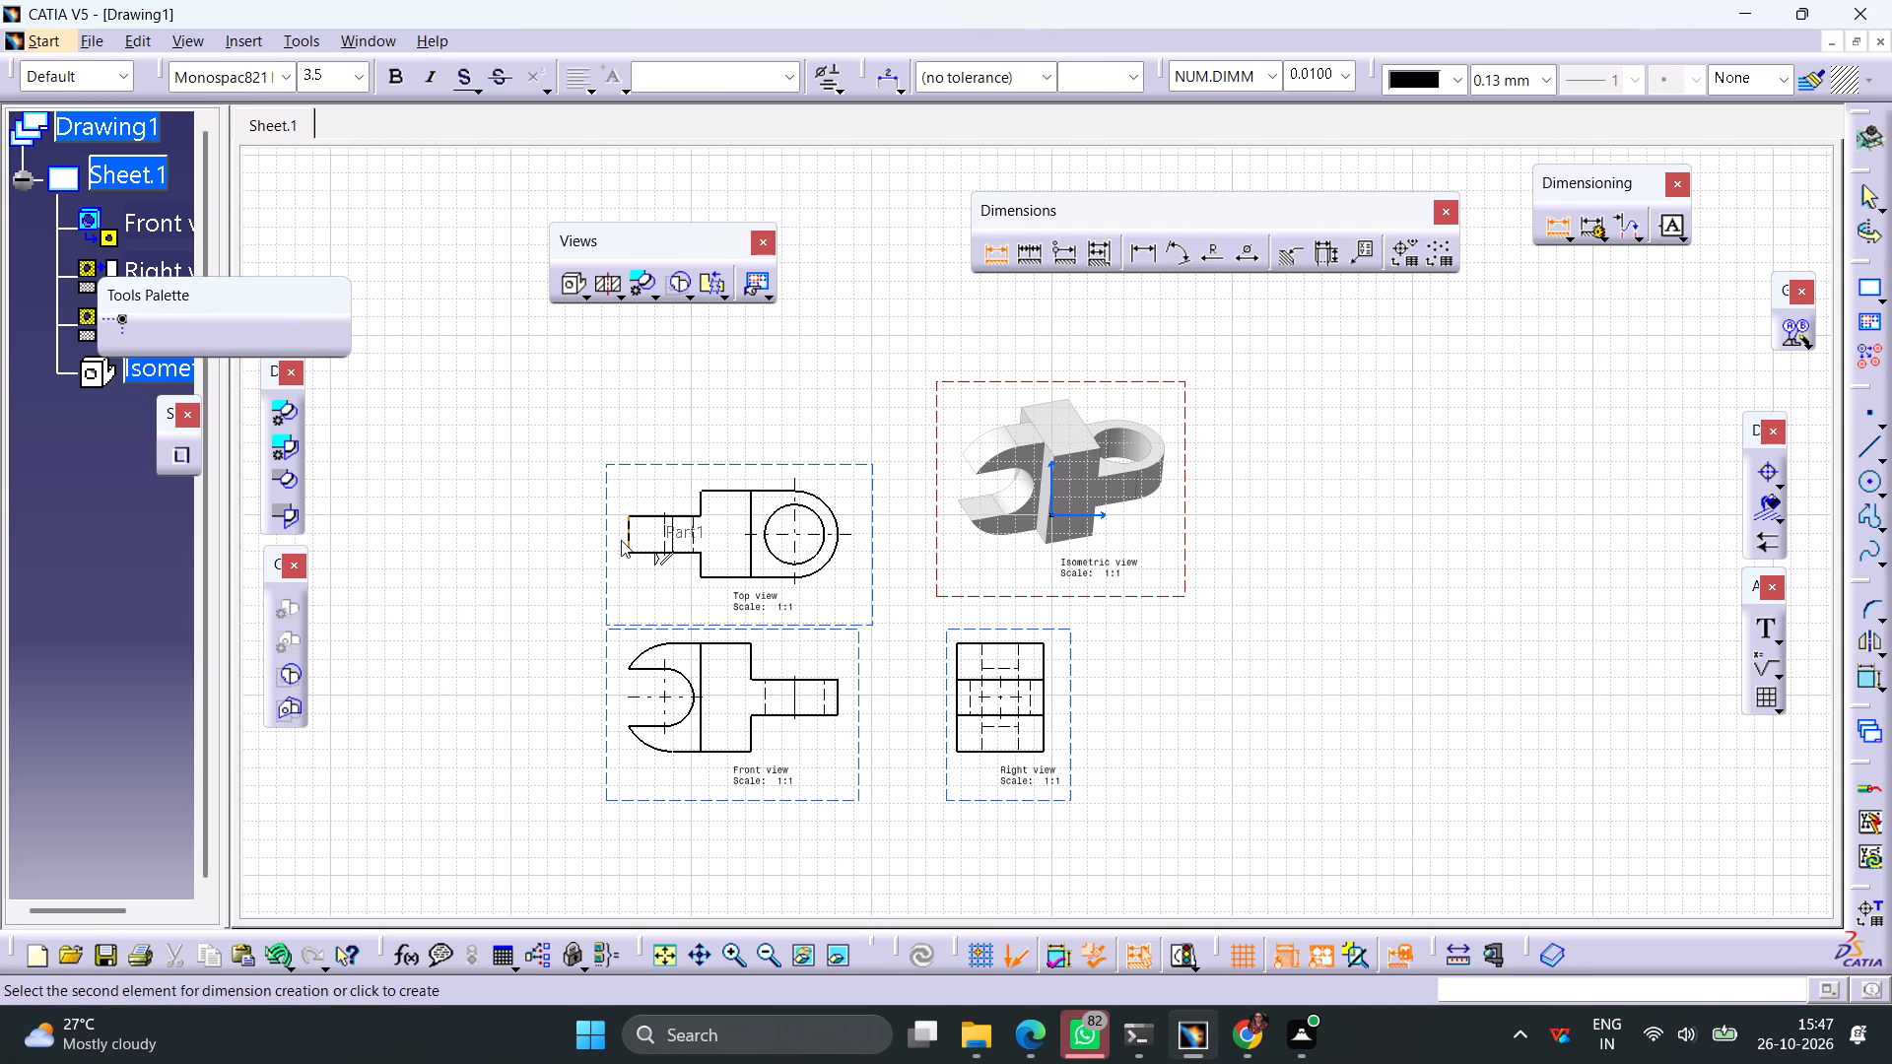
left_click(594, 543)
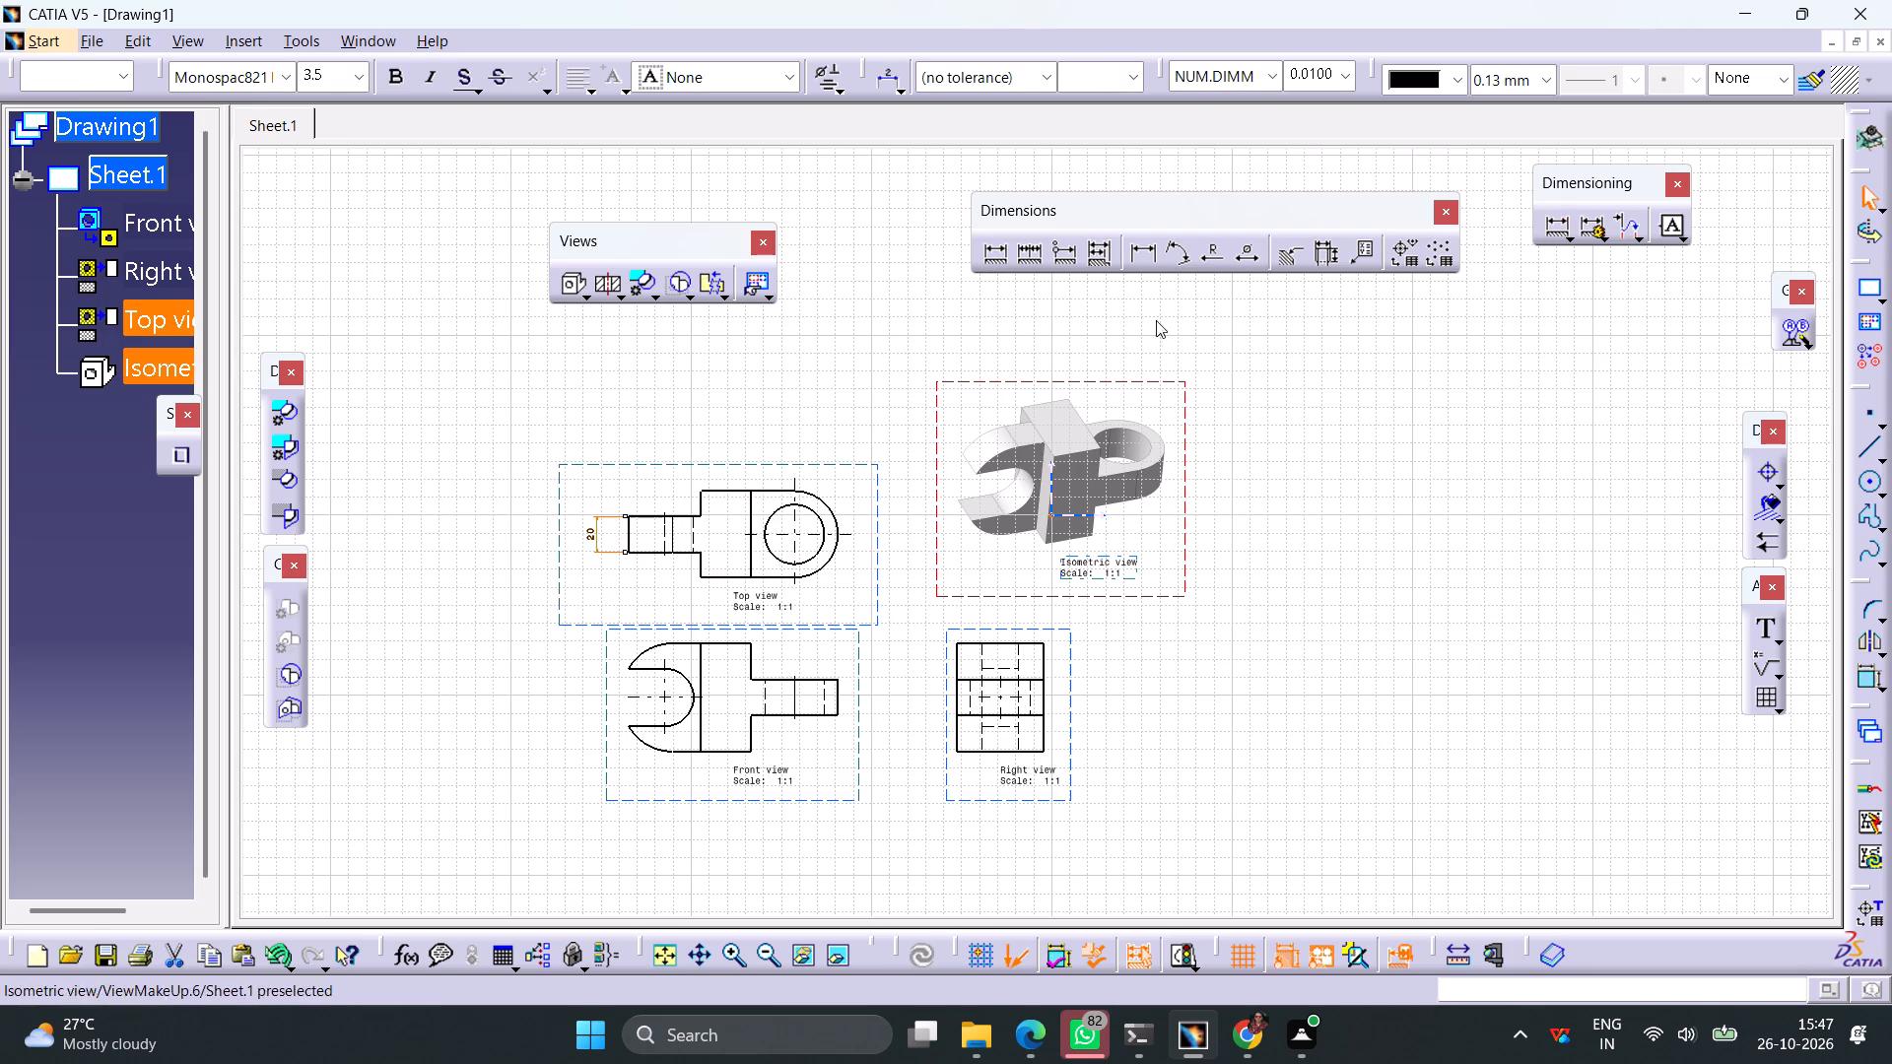
left_click(1000, 250)
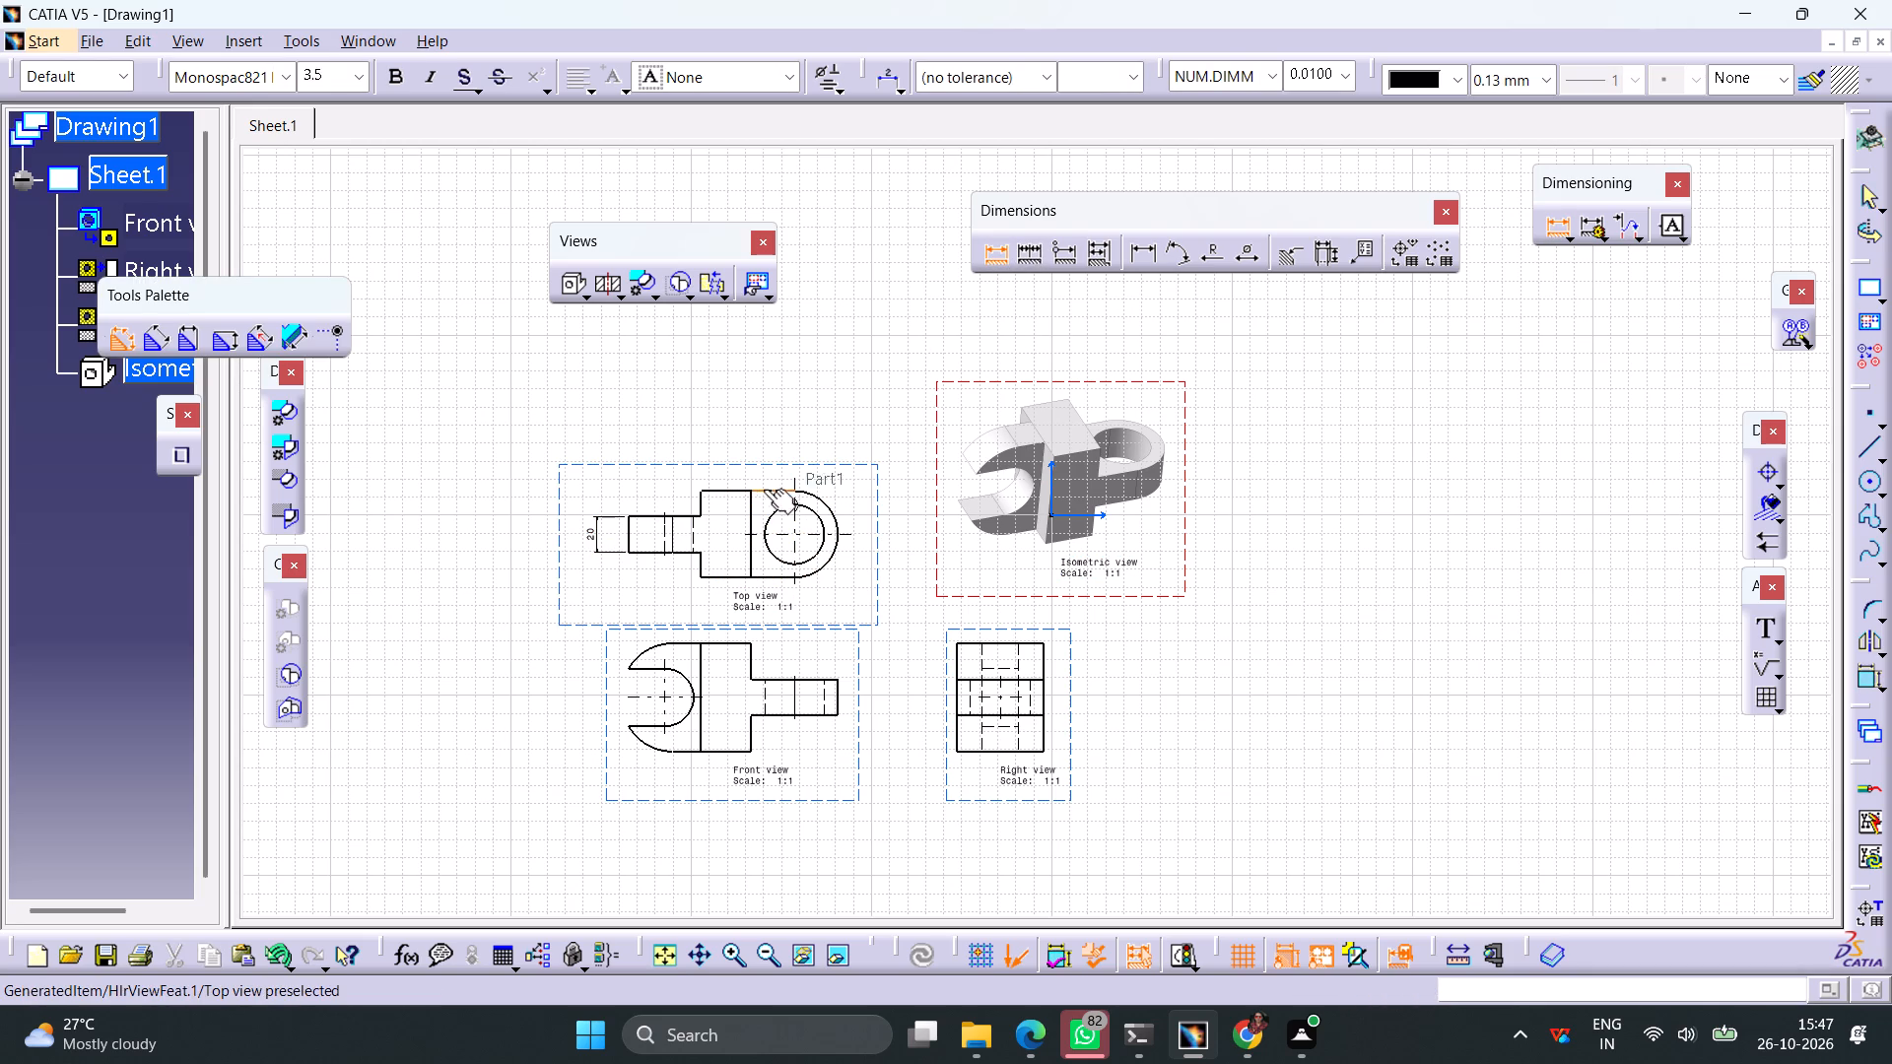
left_click(729, 492)
left_click(724, 575)
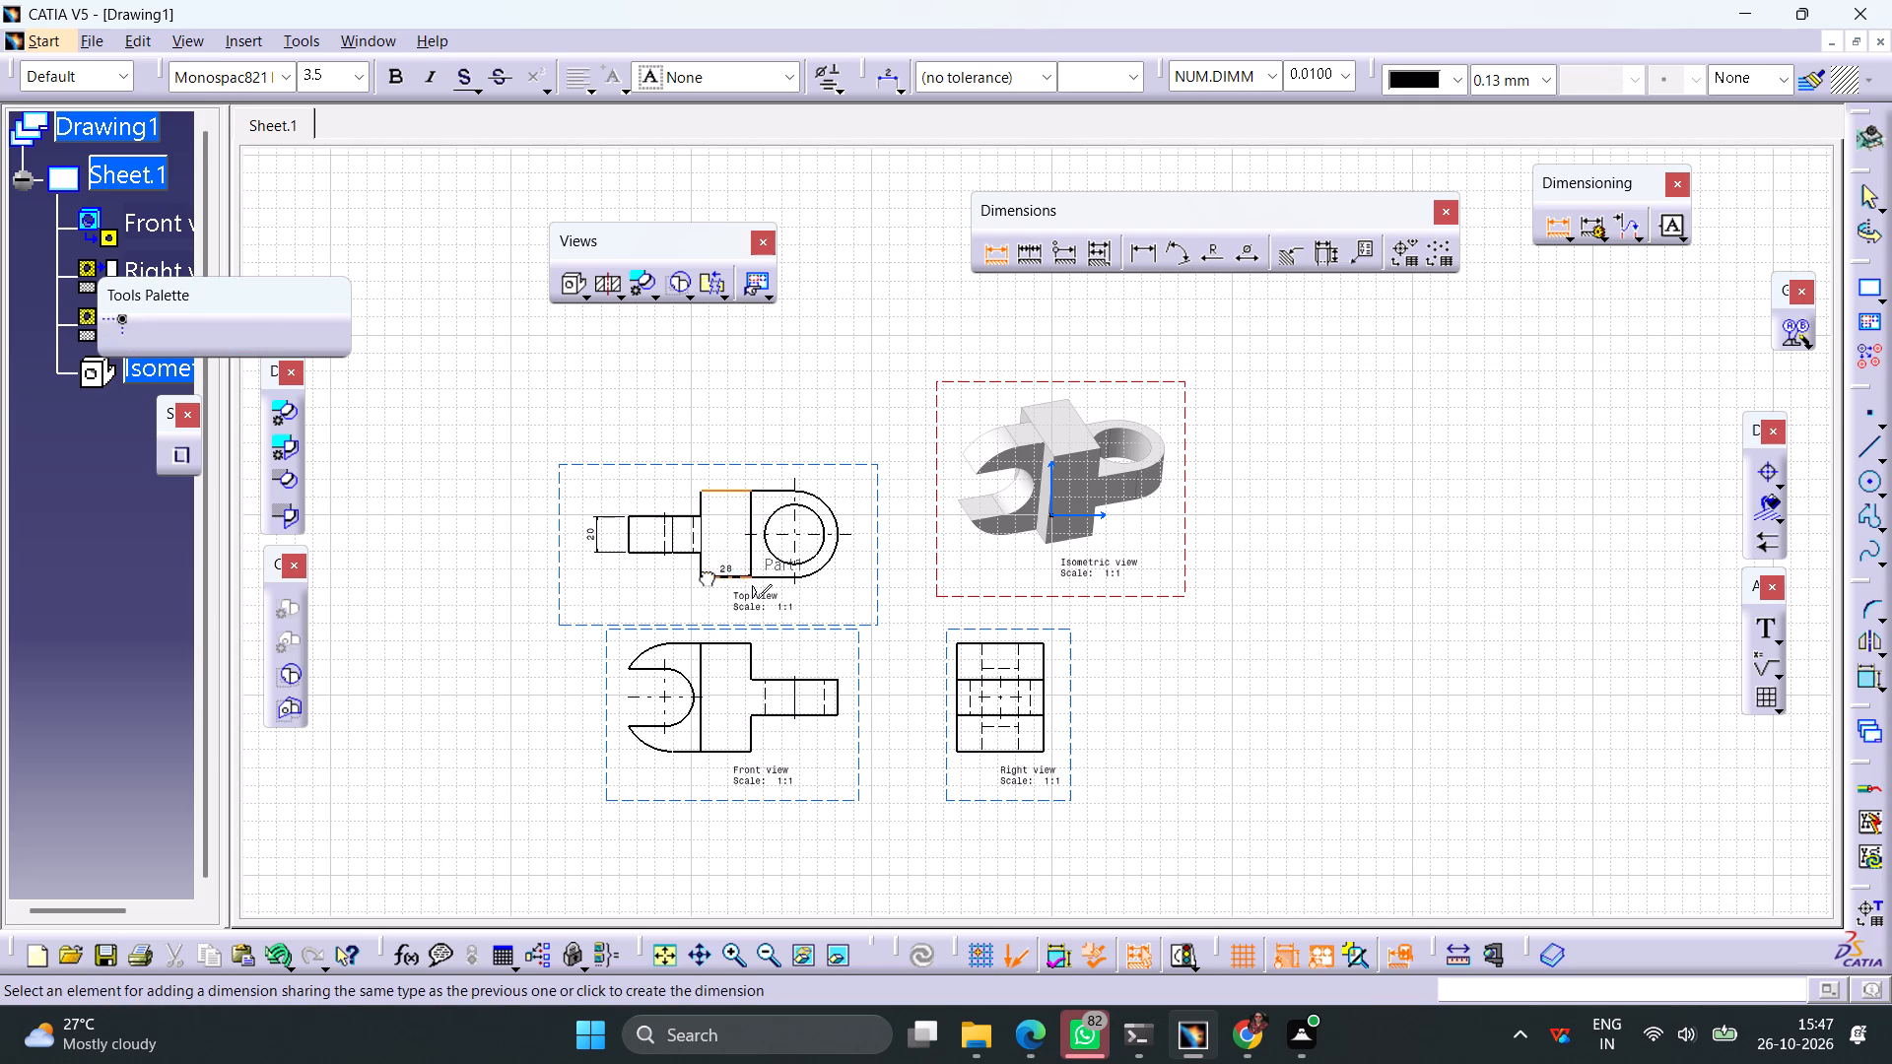
left_click(575, 565)
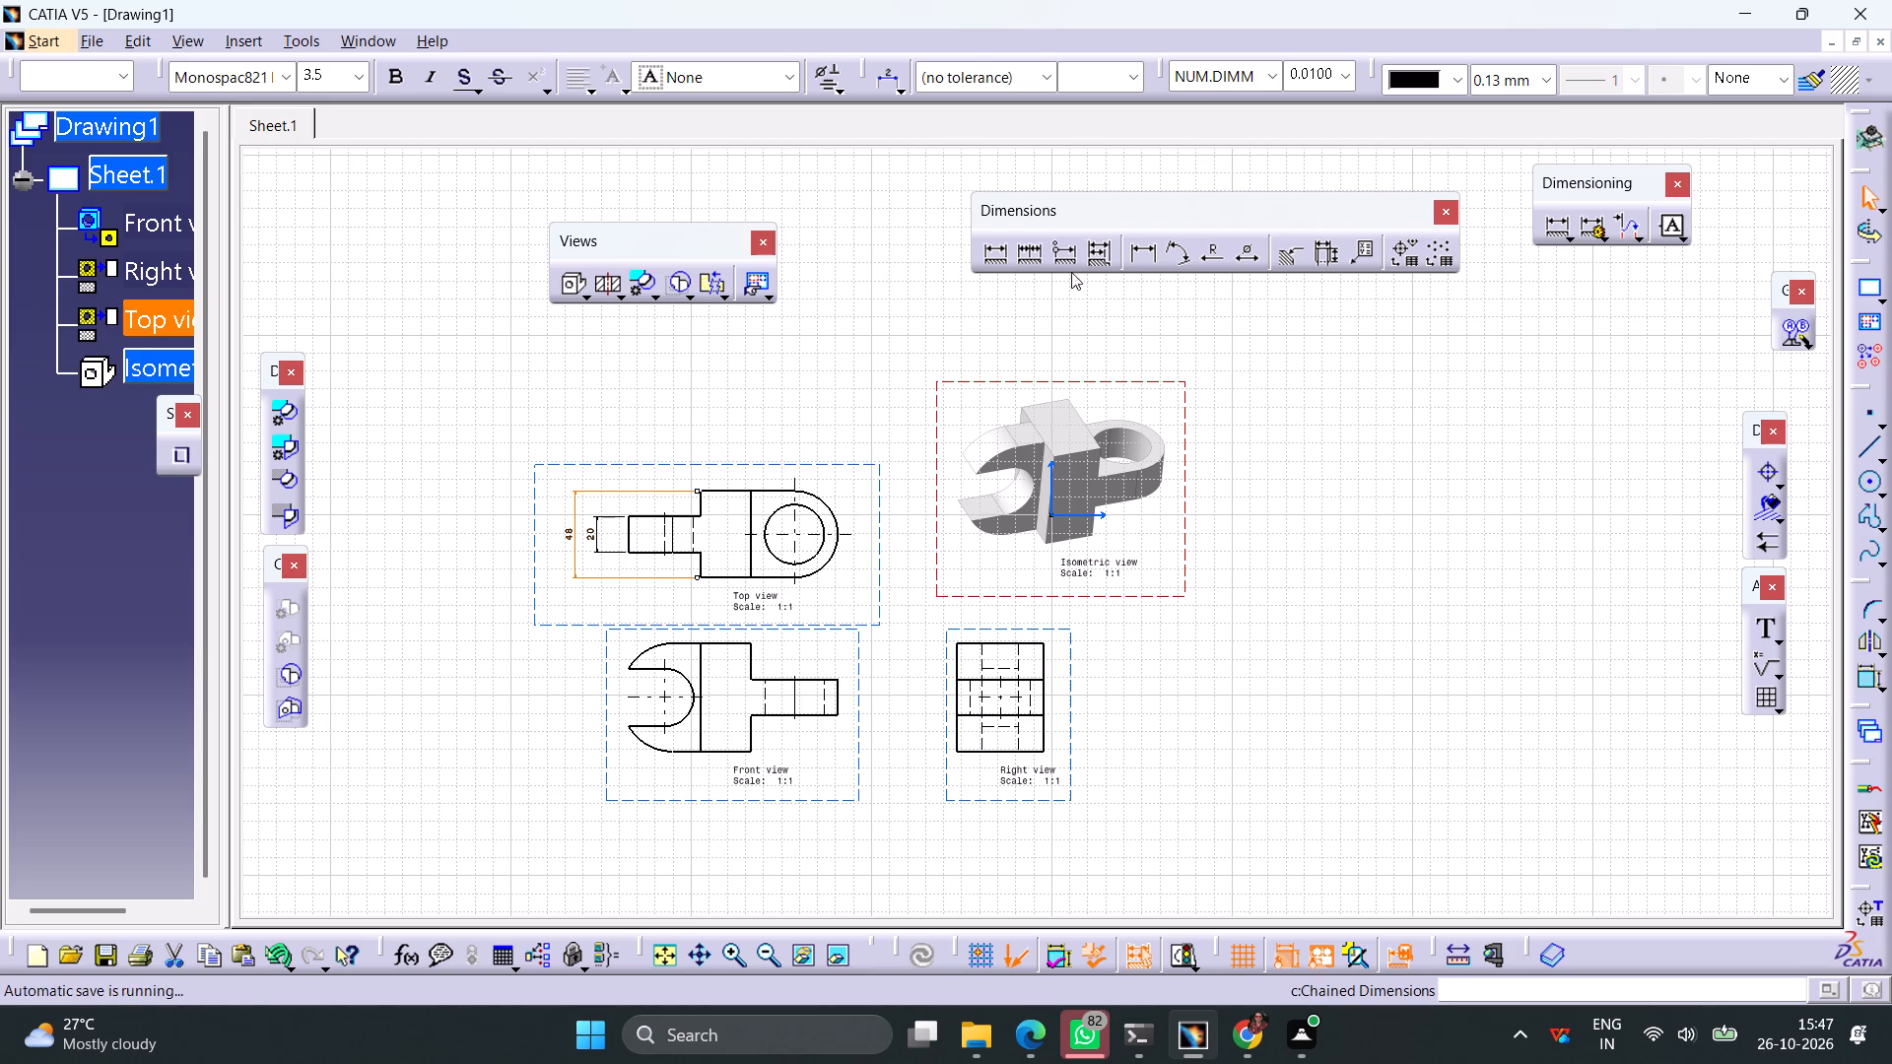
Add a diameter dimension to the tongue hole and a radius dimension to the tongue's outer arc in the top view.
left_click(1245, 253)
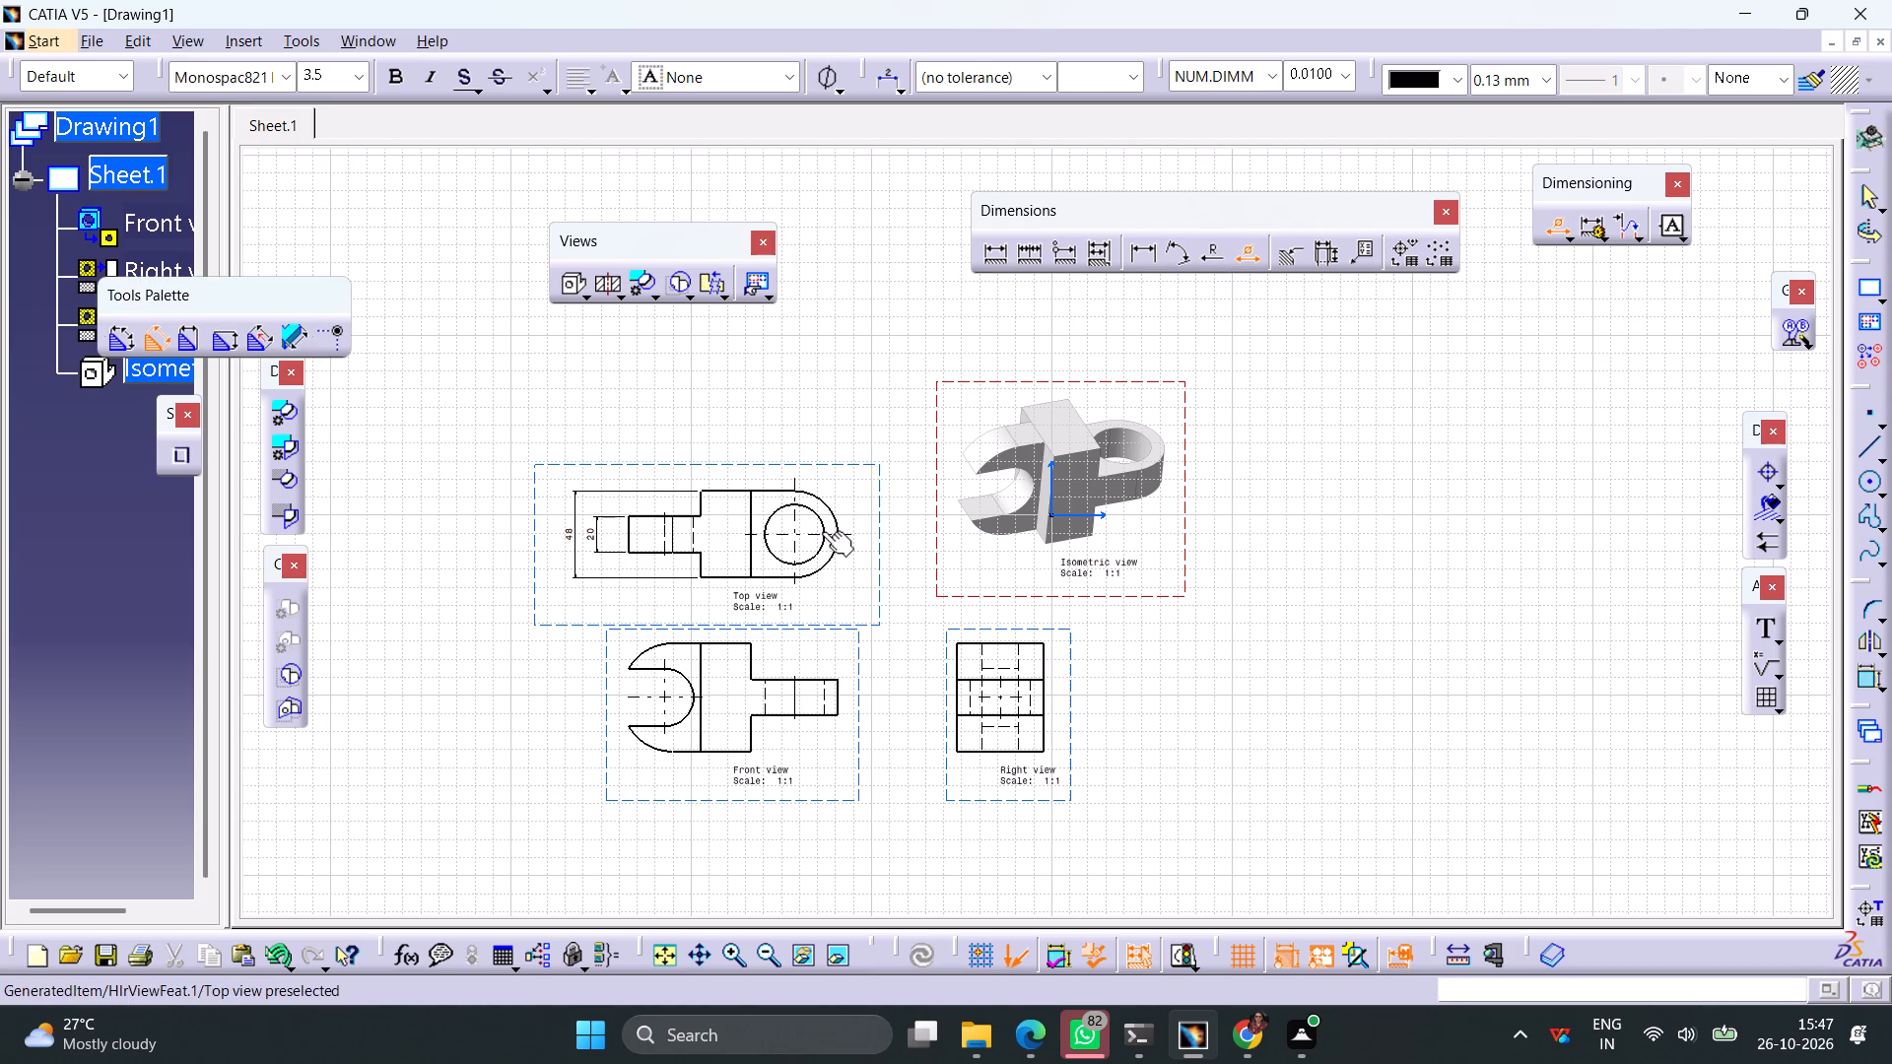
left_click(827, 525)
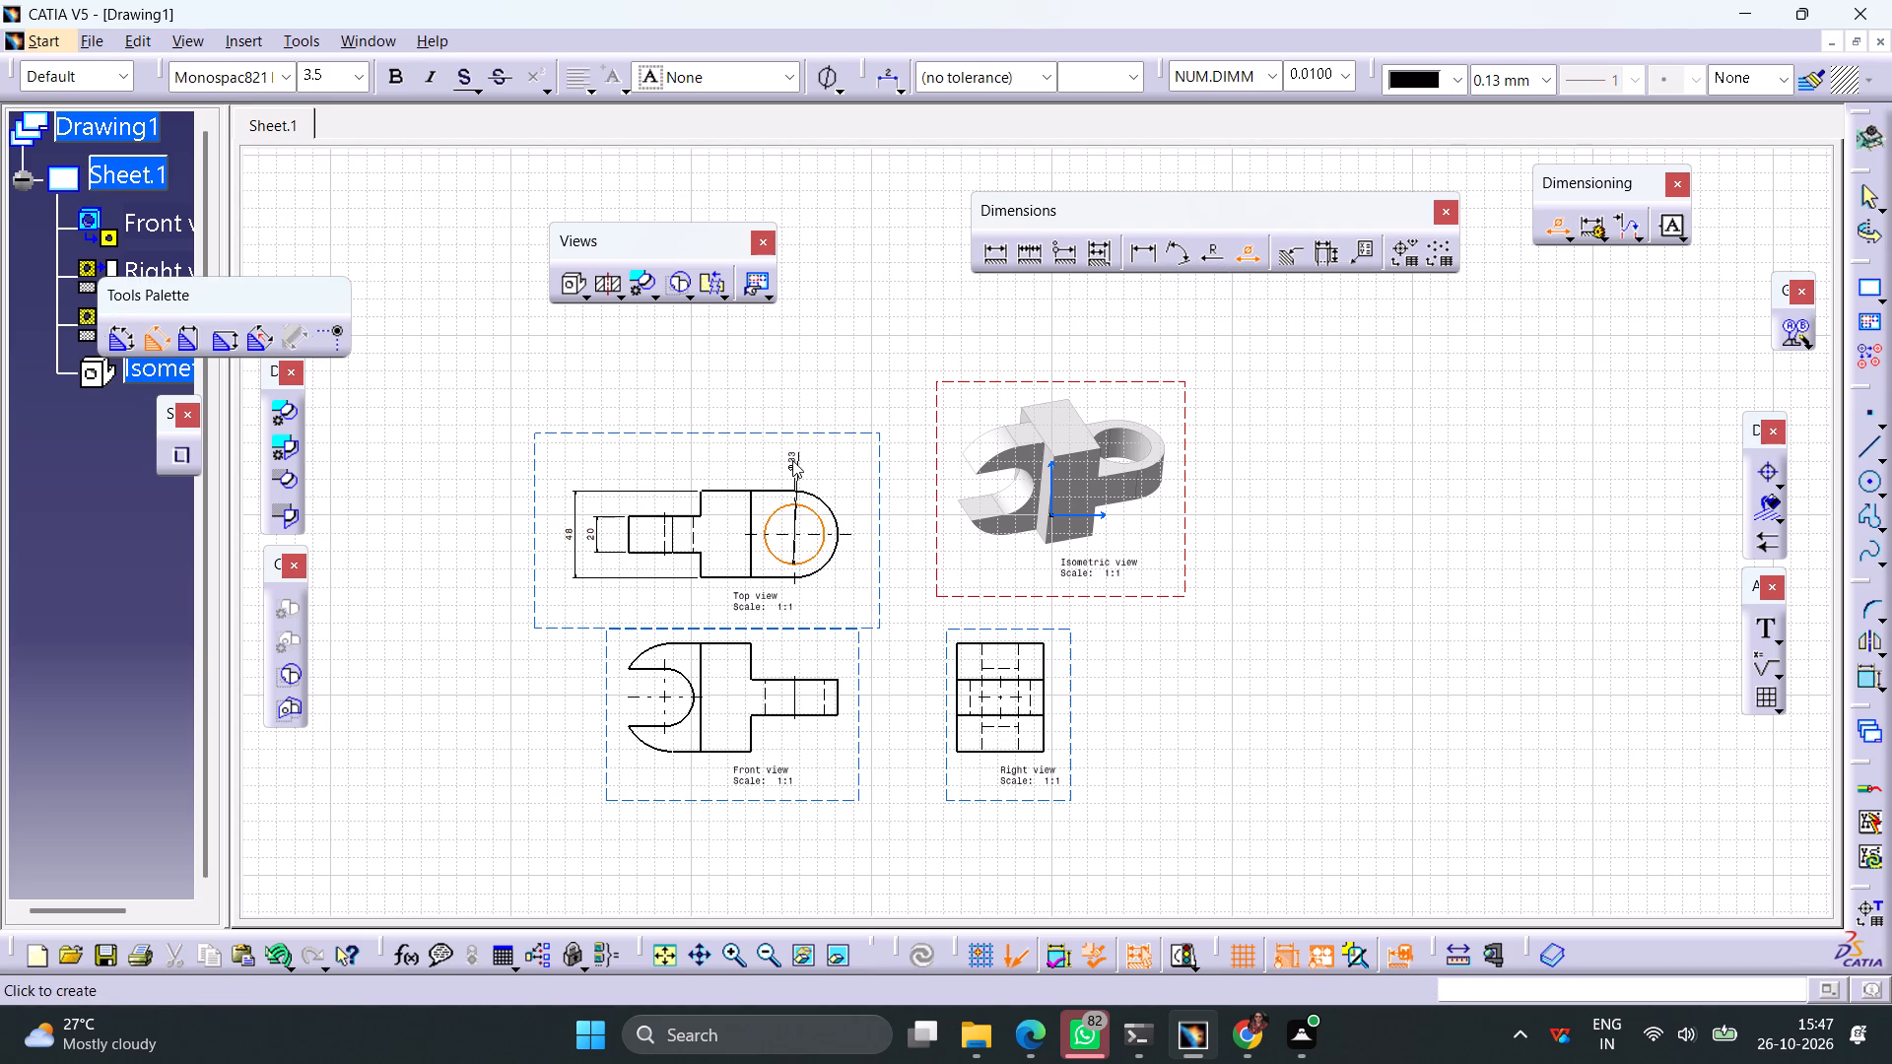
left_click(769, 458)
left_click(1210, 262)
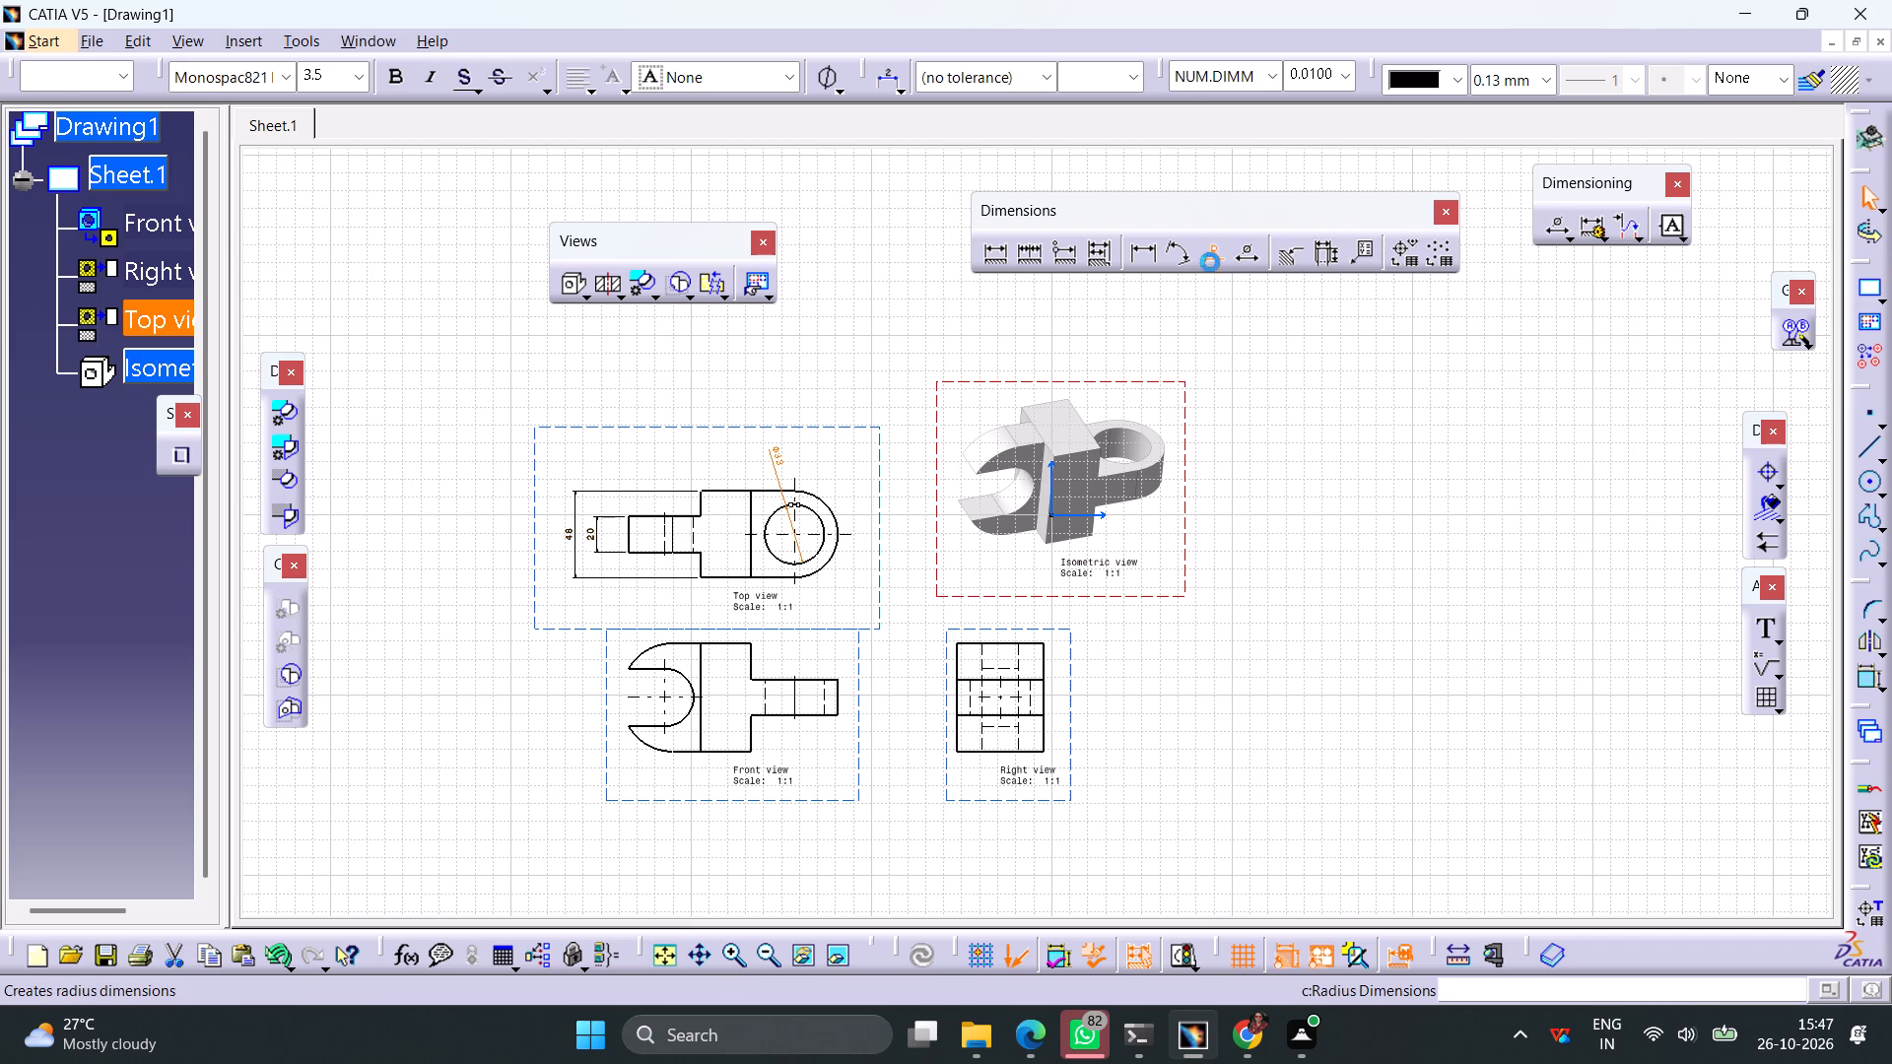
left_click(833, 515)
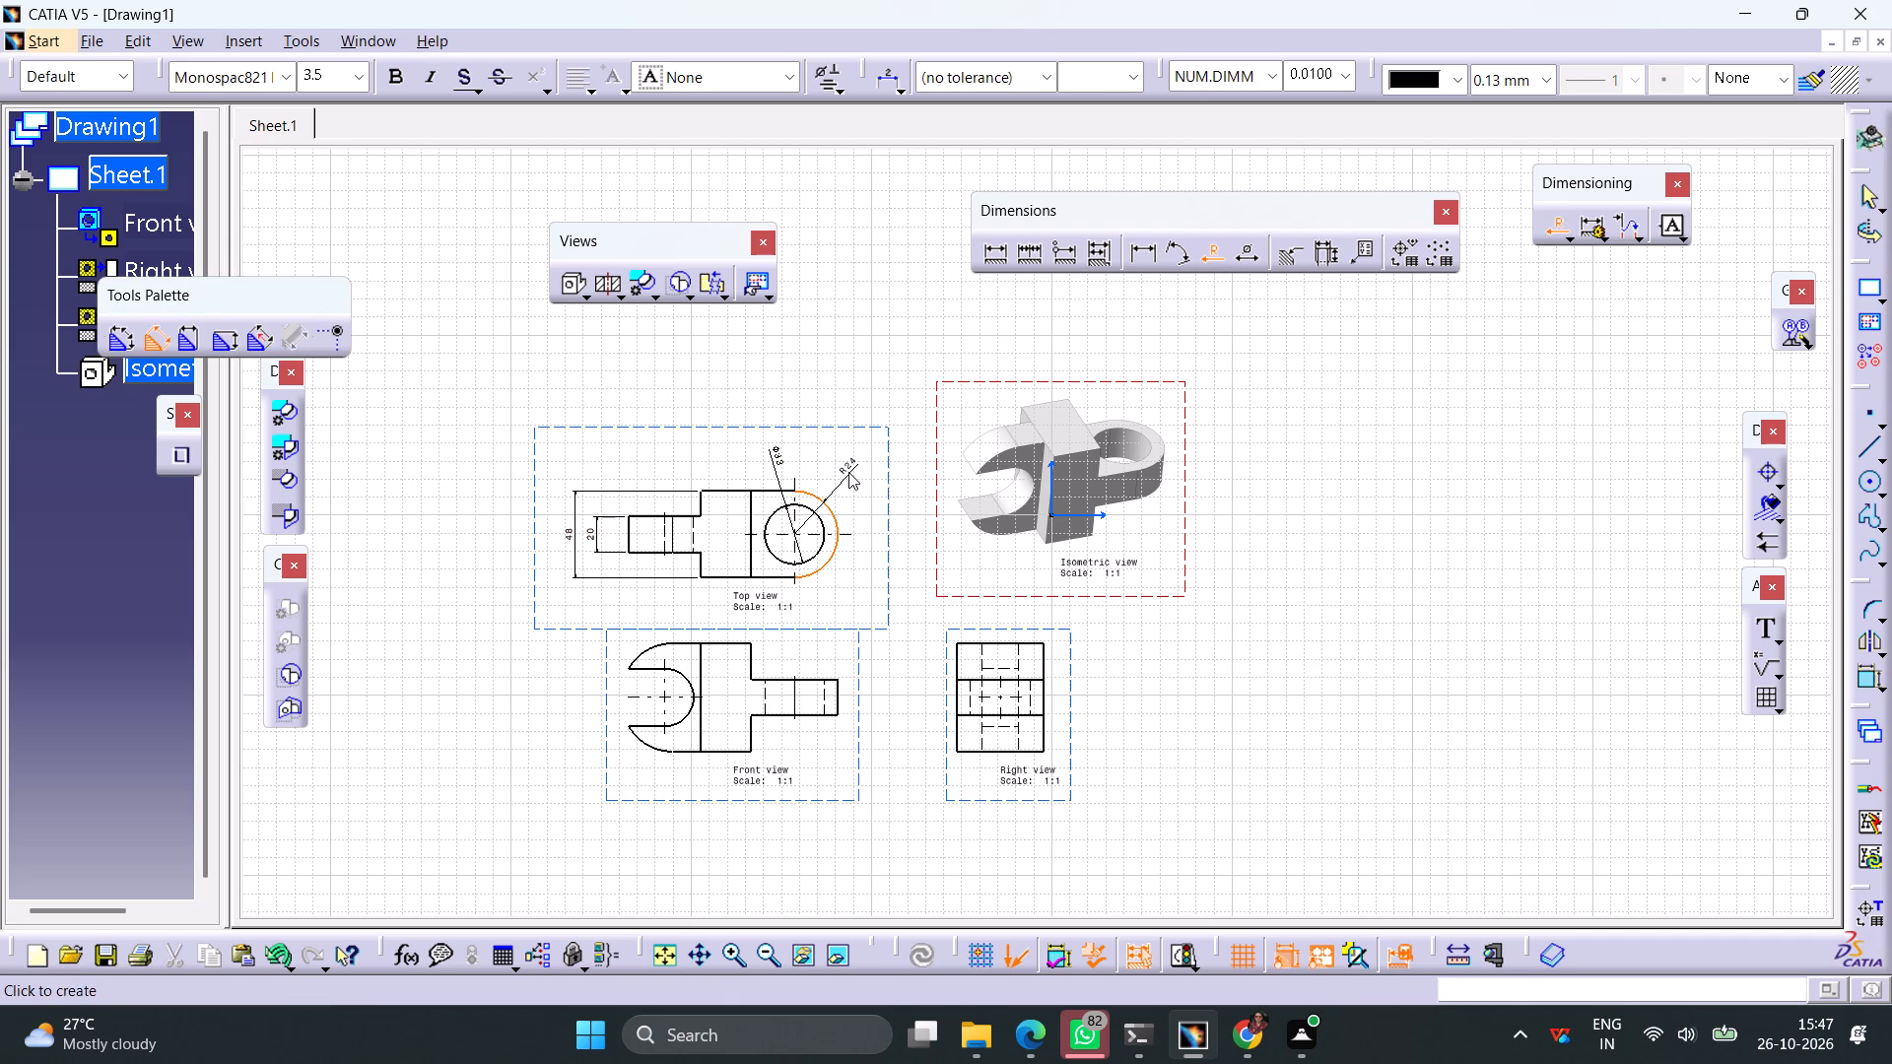
left_click(848, 472)
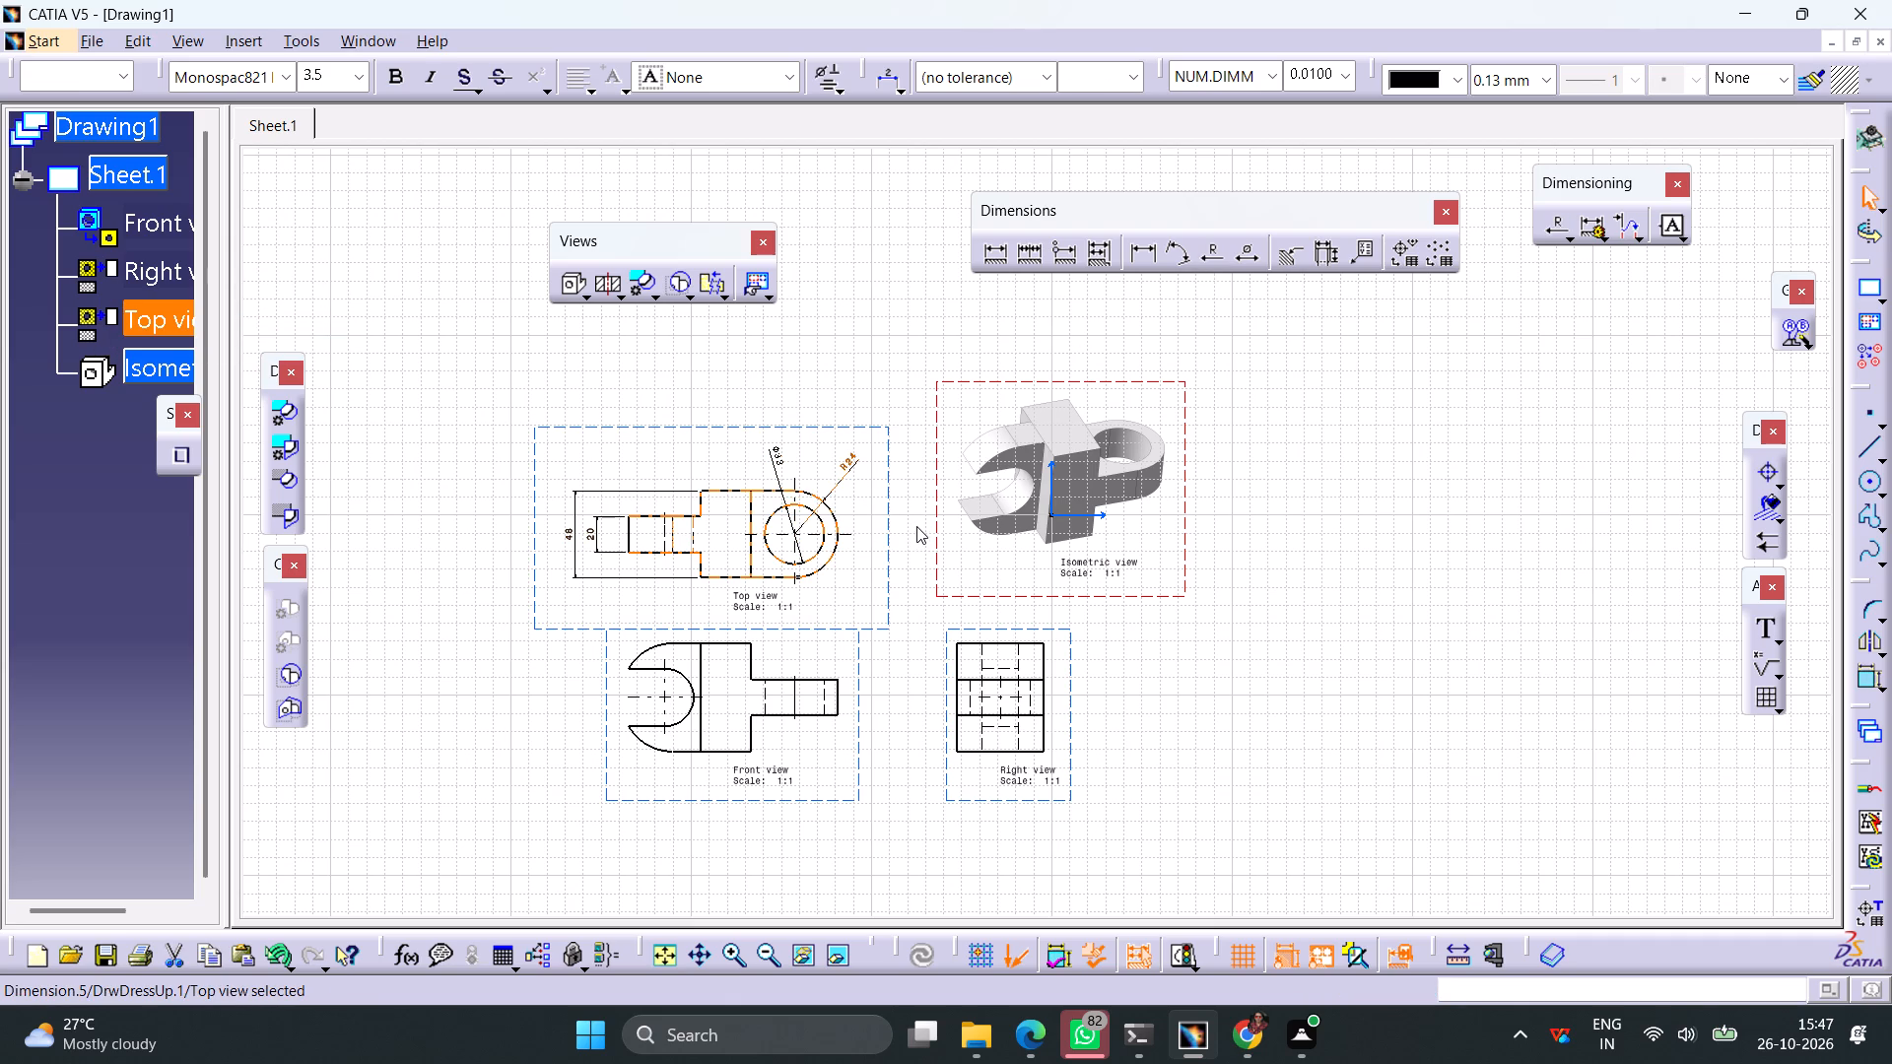
Dimension the tongue's thickness between its two horizontal edges in the right view, placing it beside the outline.
left_click(997, 263)
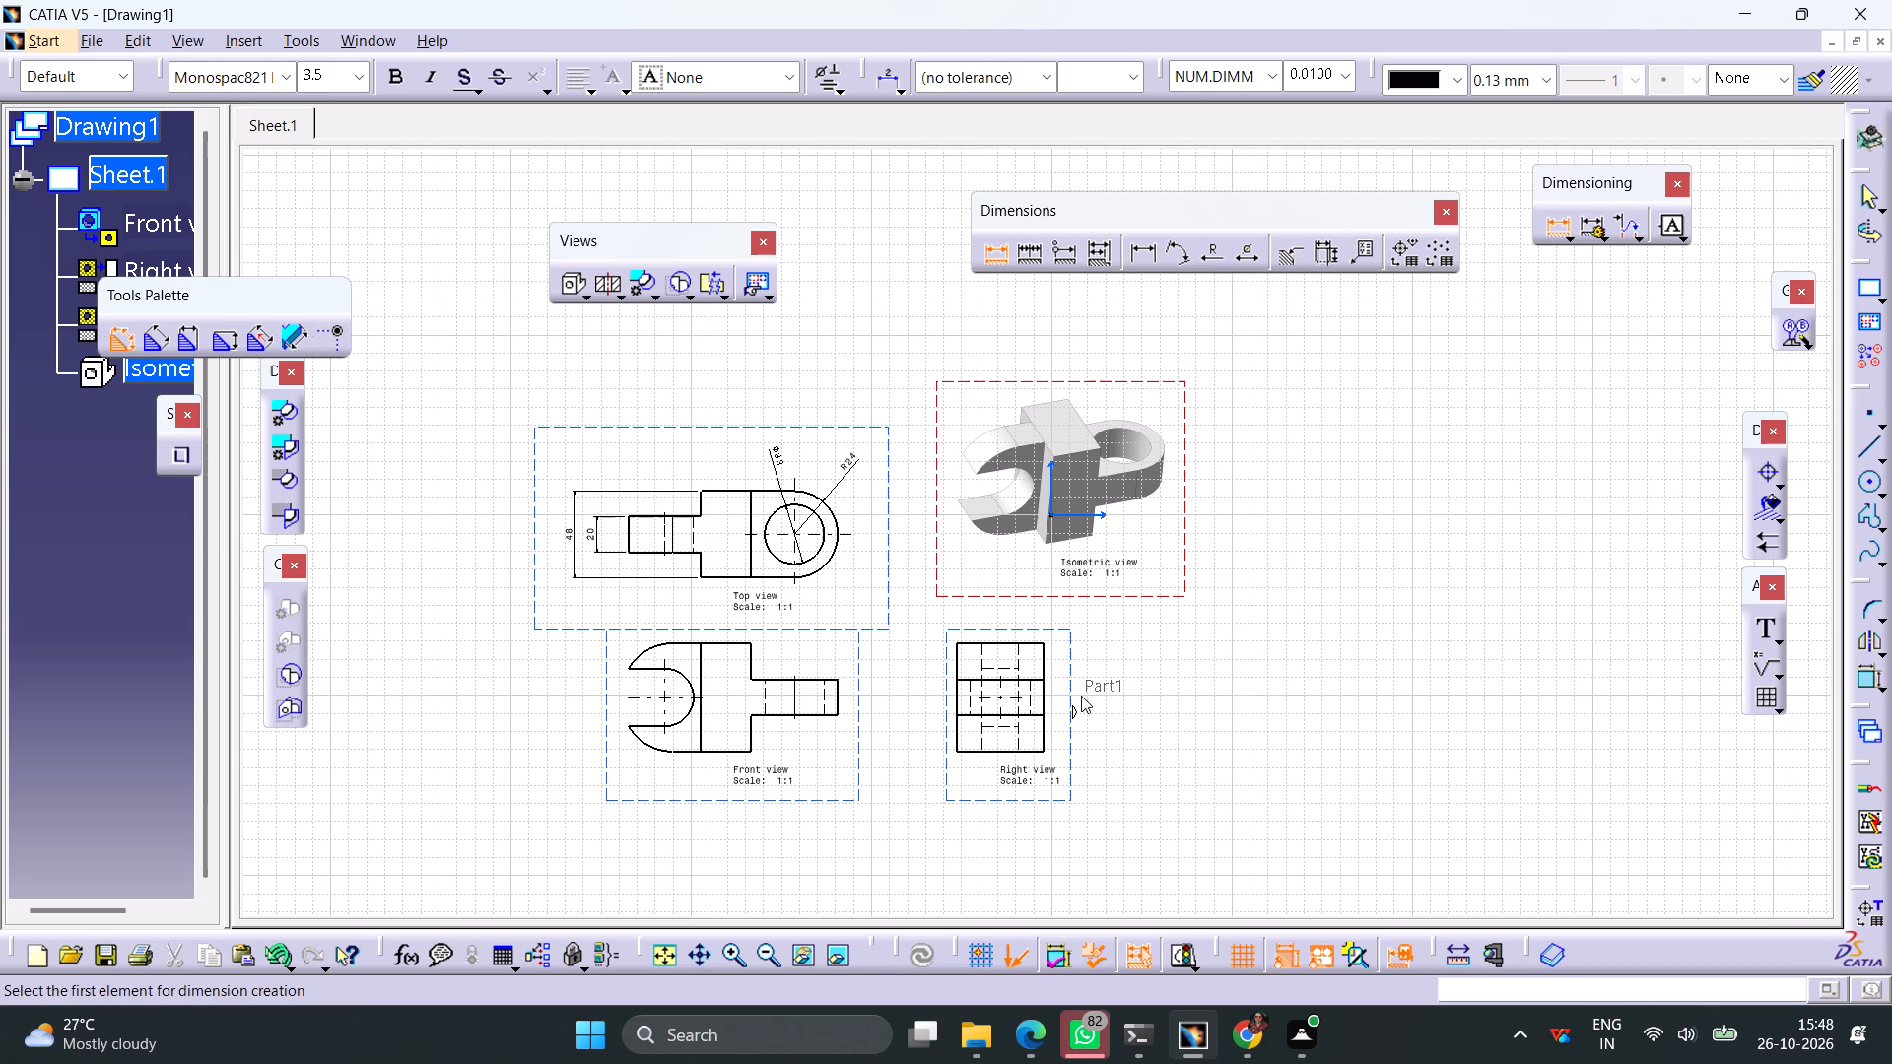
left_click(1028, 682)
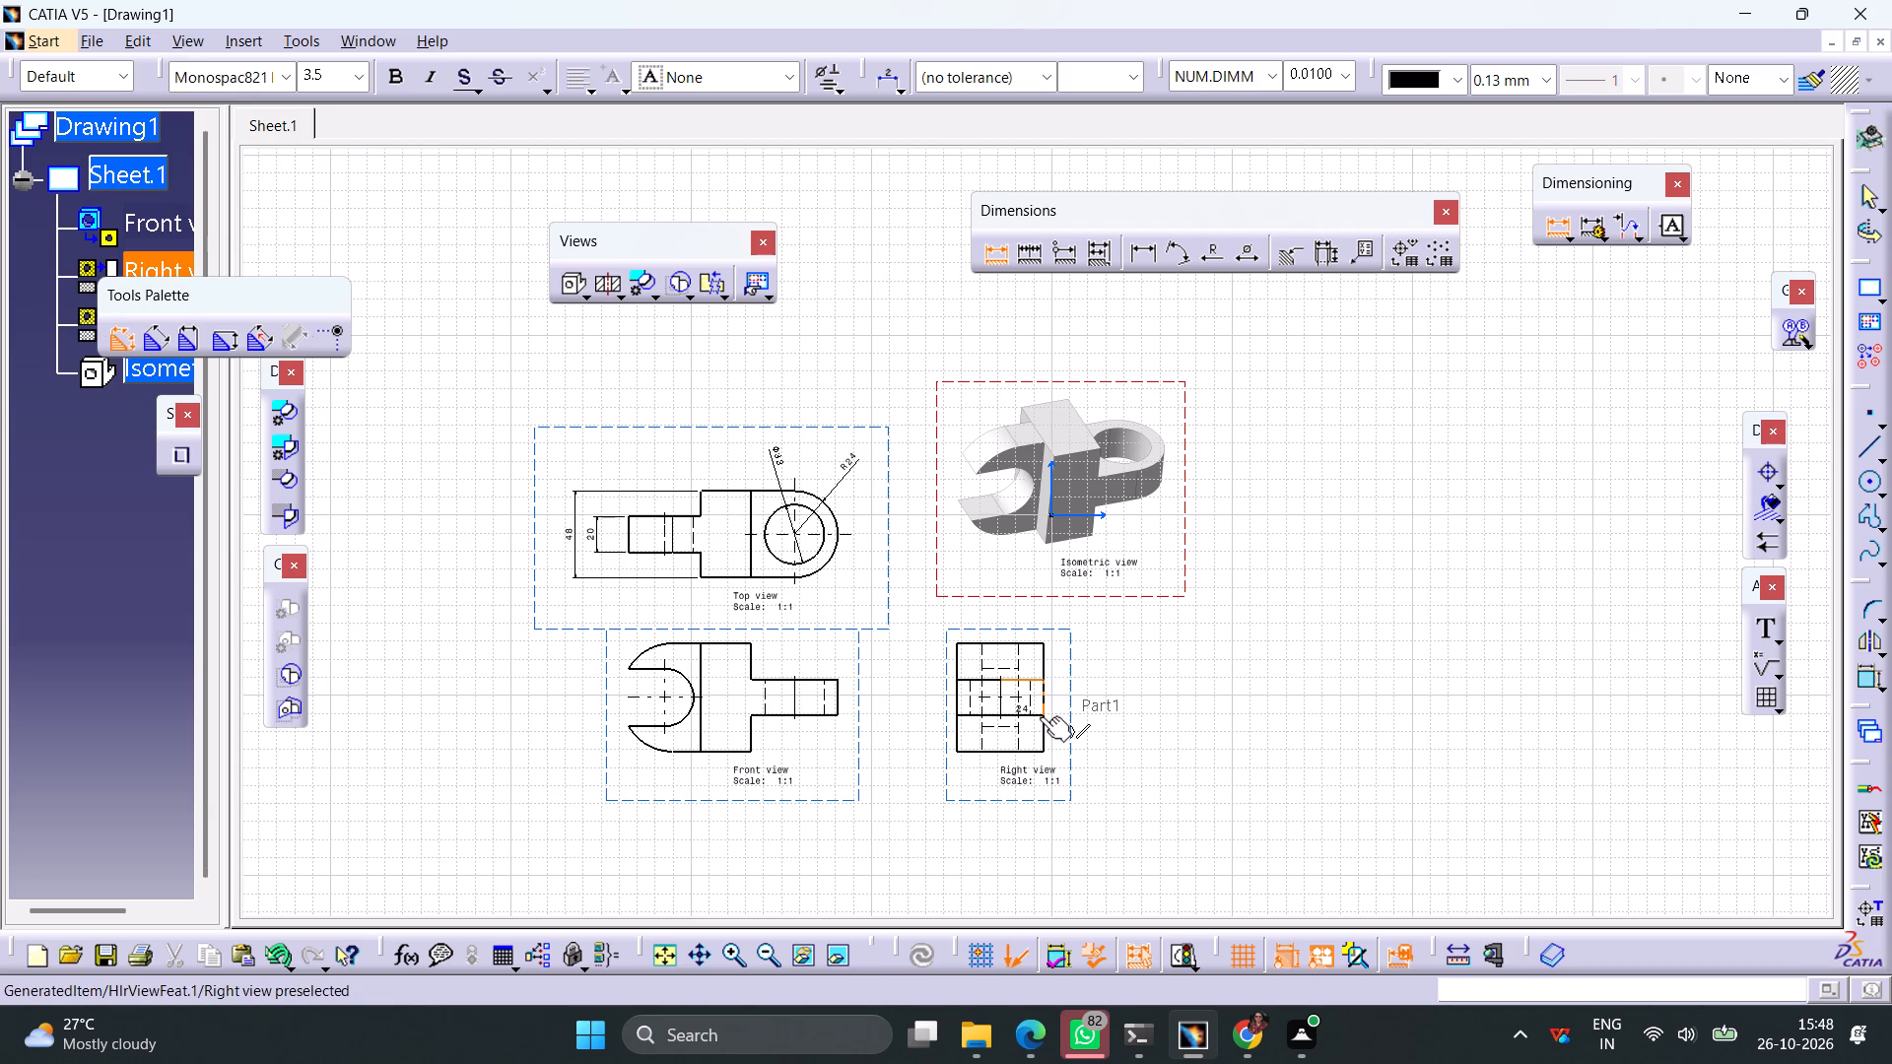
left_click(1027, 712)
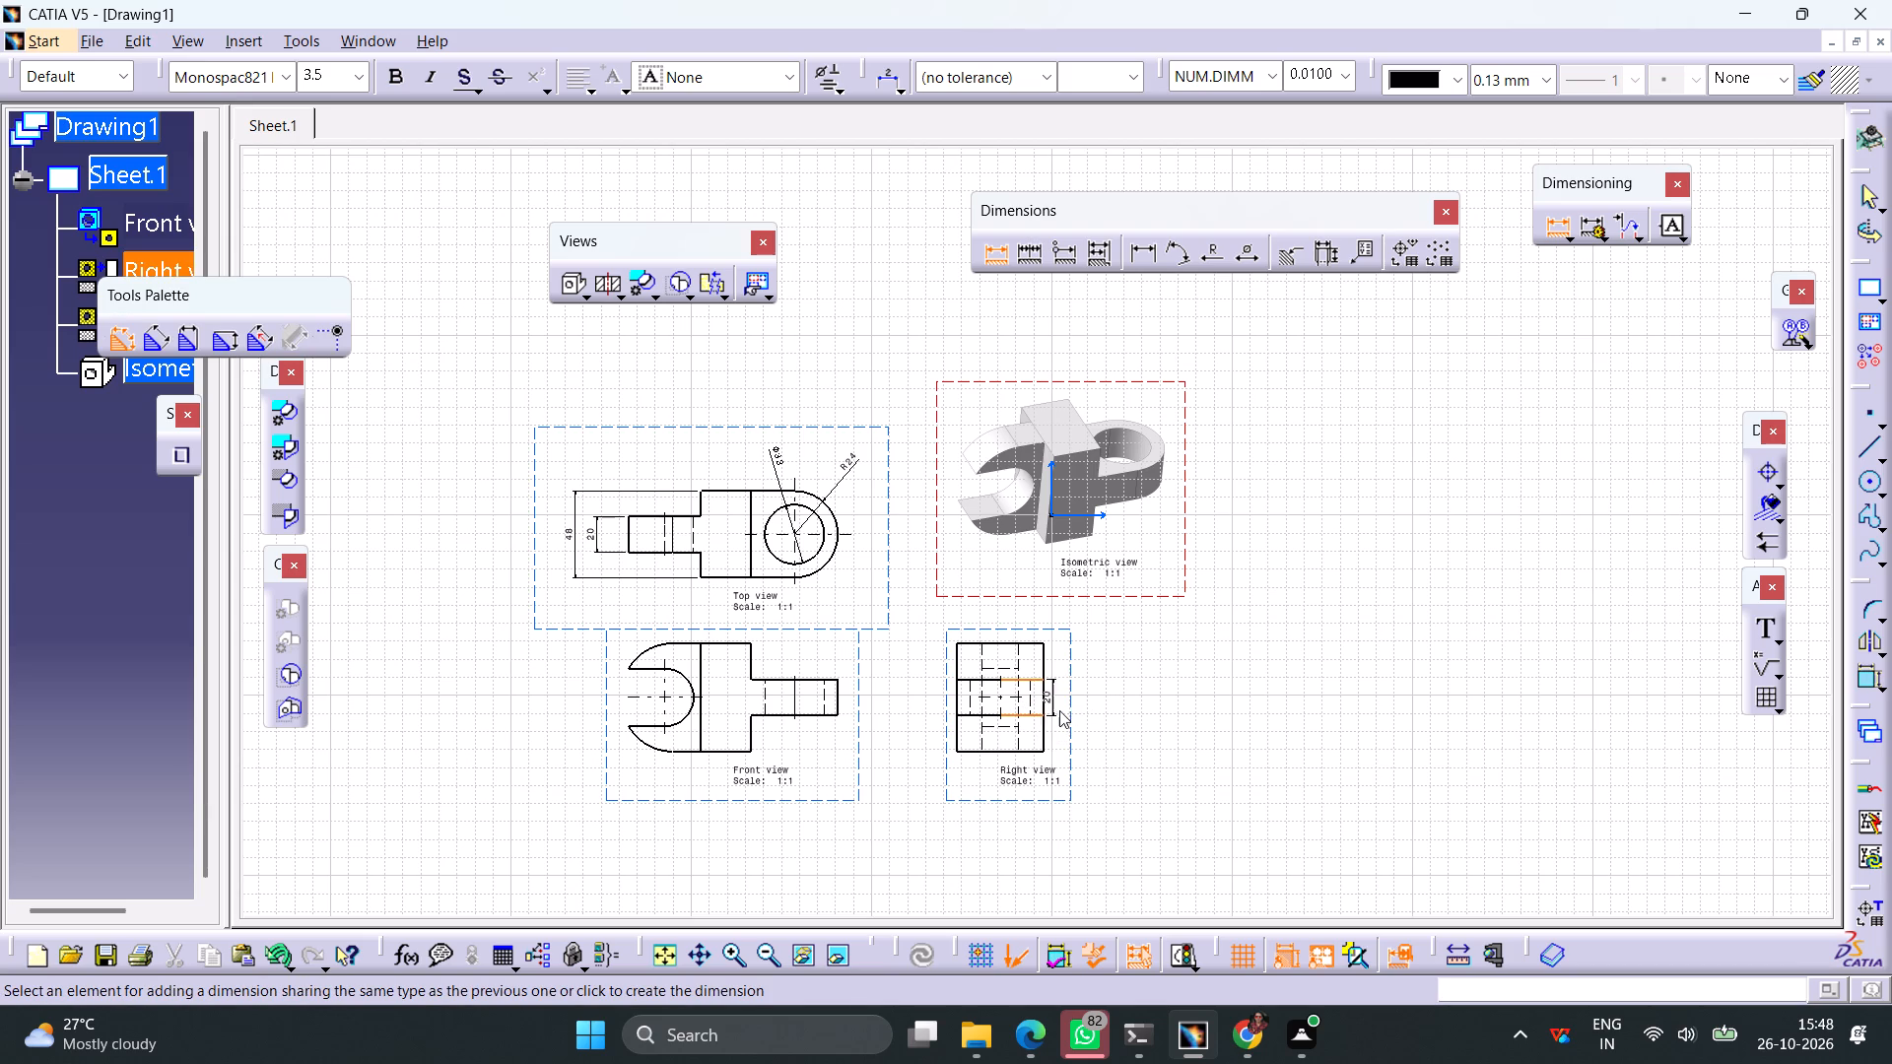
left_click(1067, 709)
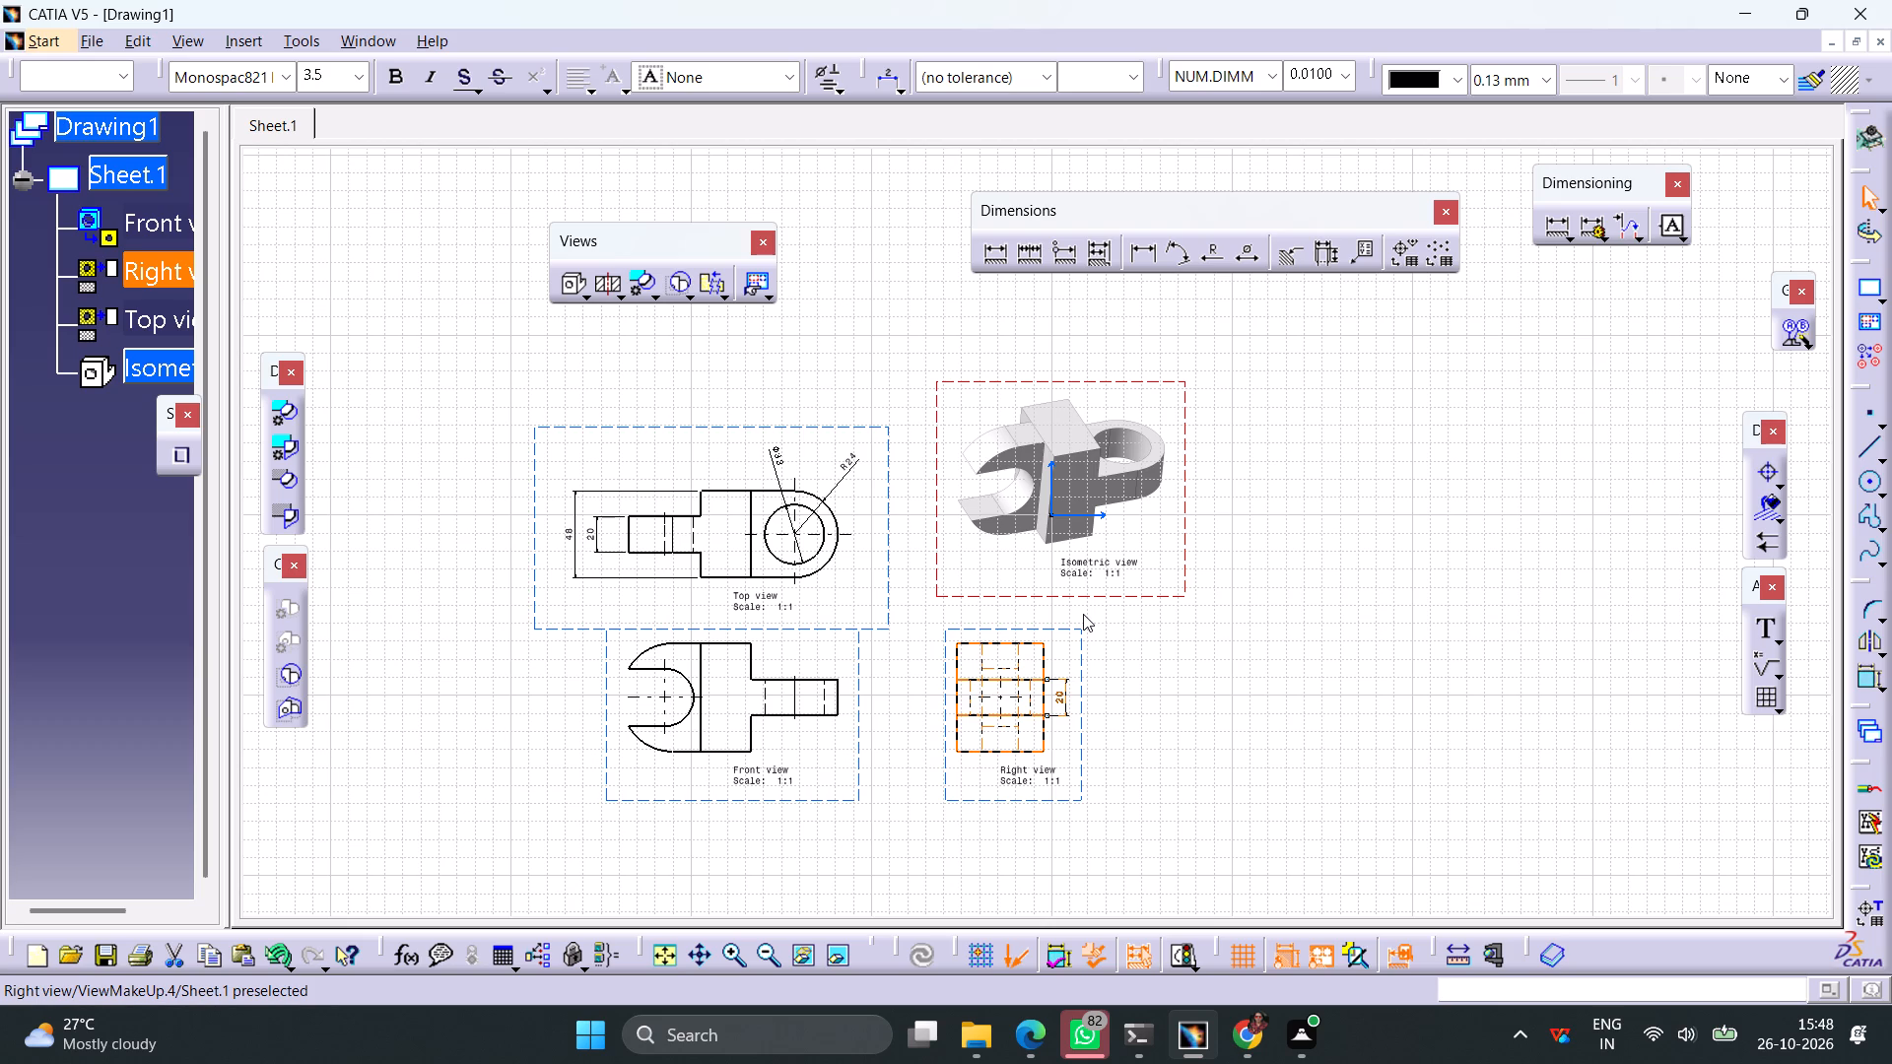
Dimension the block's length along its bottom edge in the front view and move the view label clear below it.
left_click(985, 264)
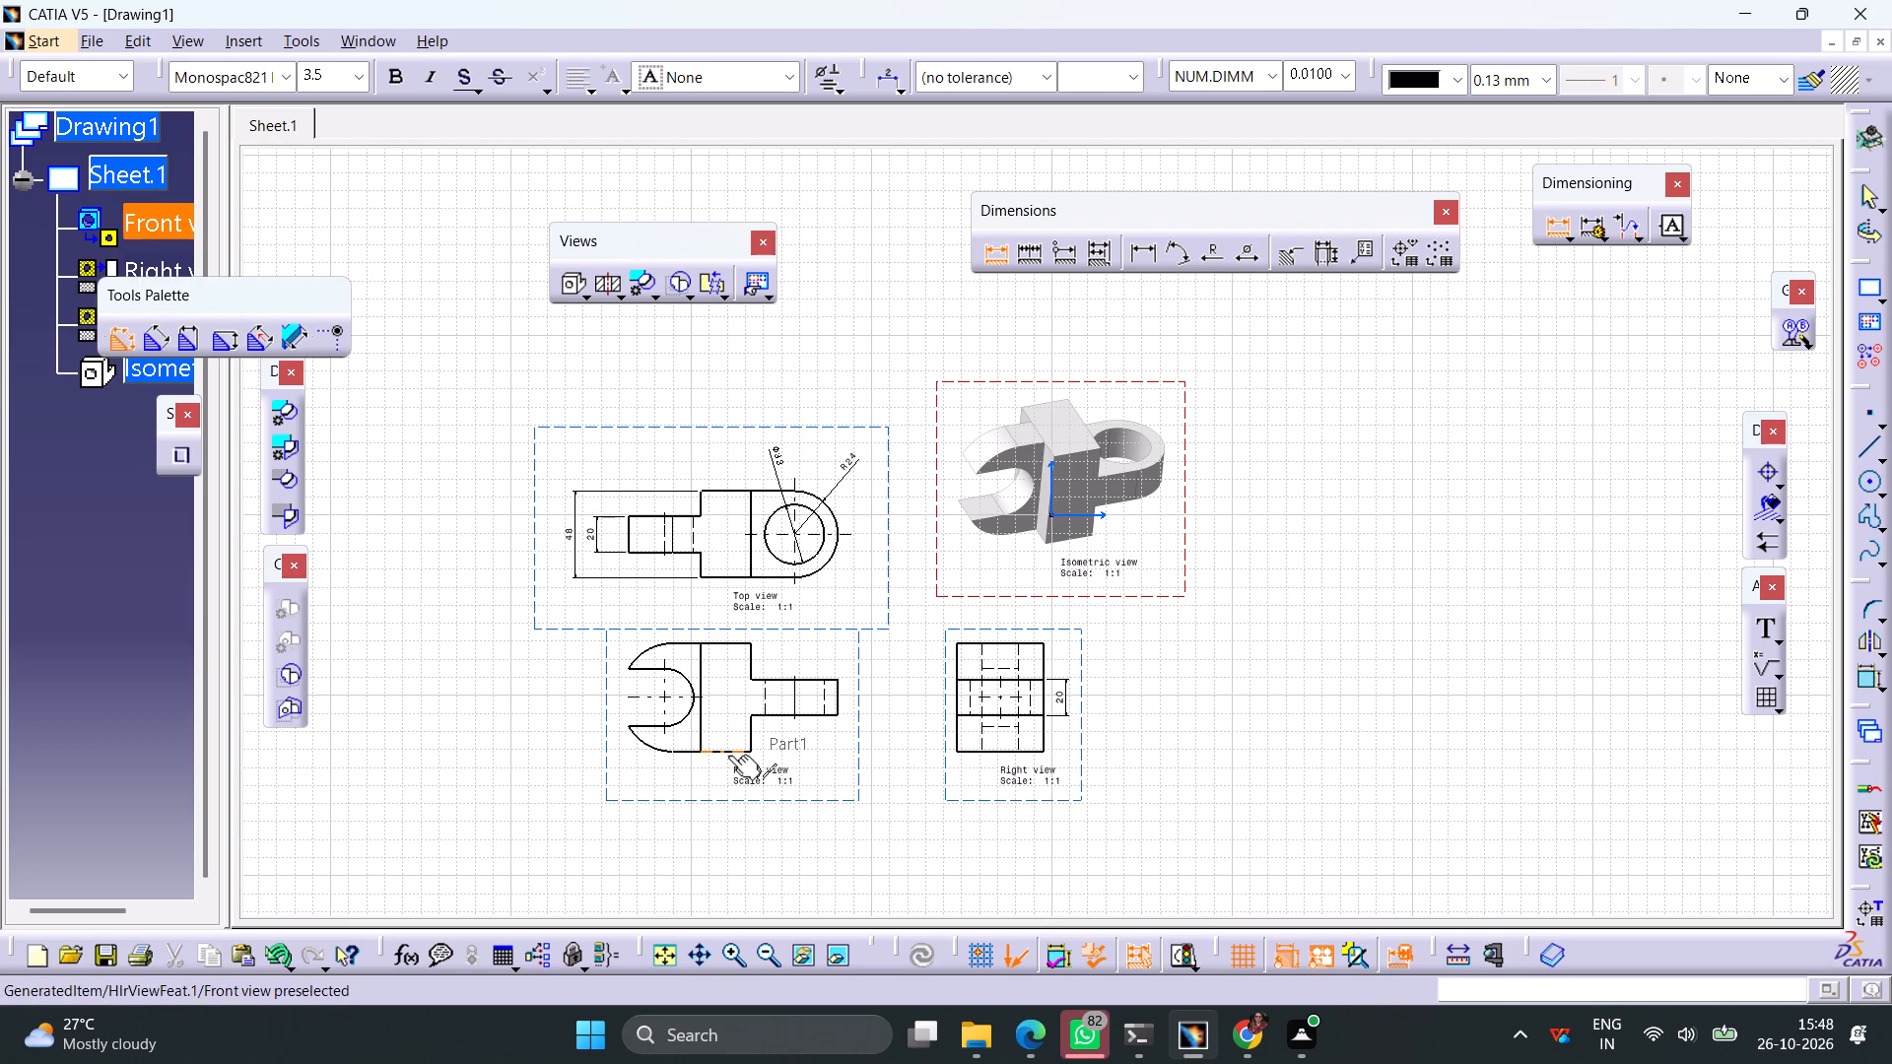
left_click(728, 755)
left_click(721, 775)
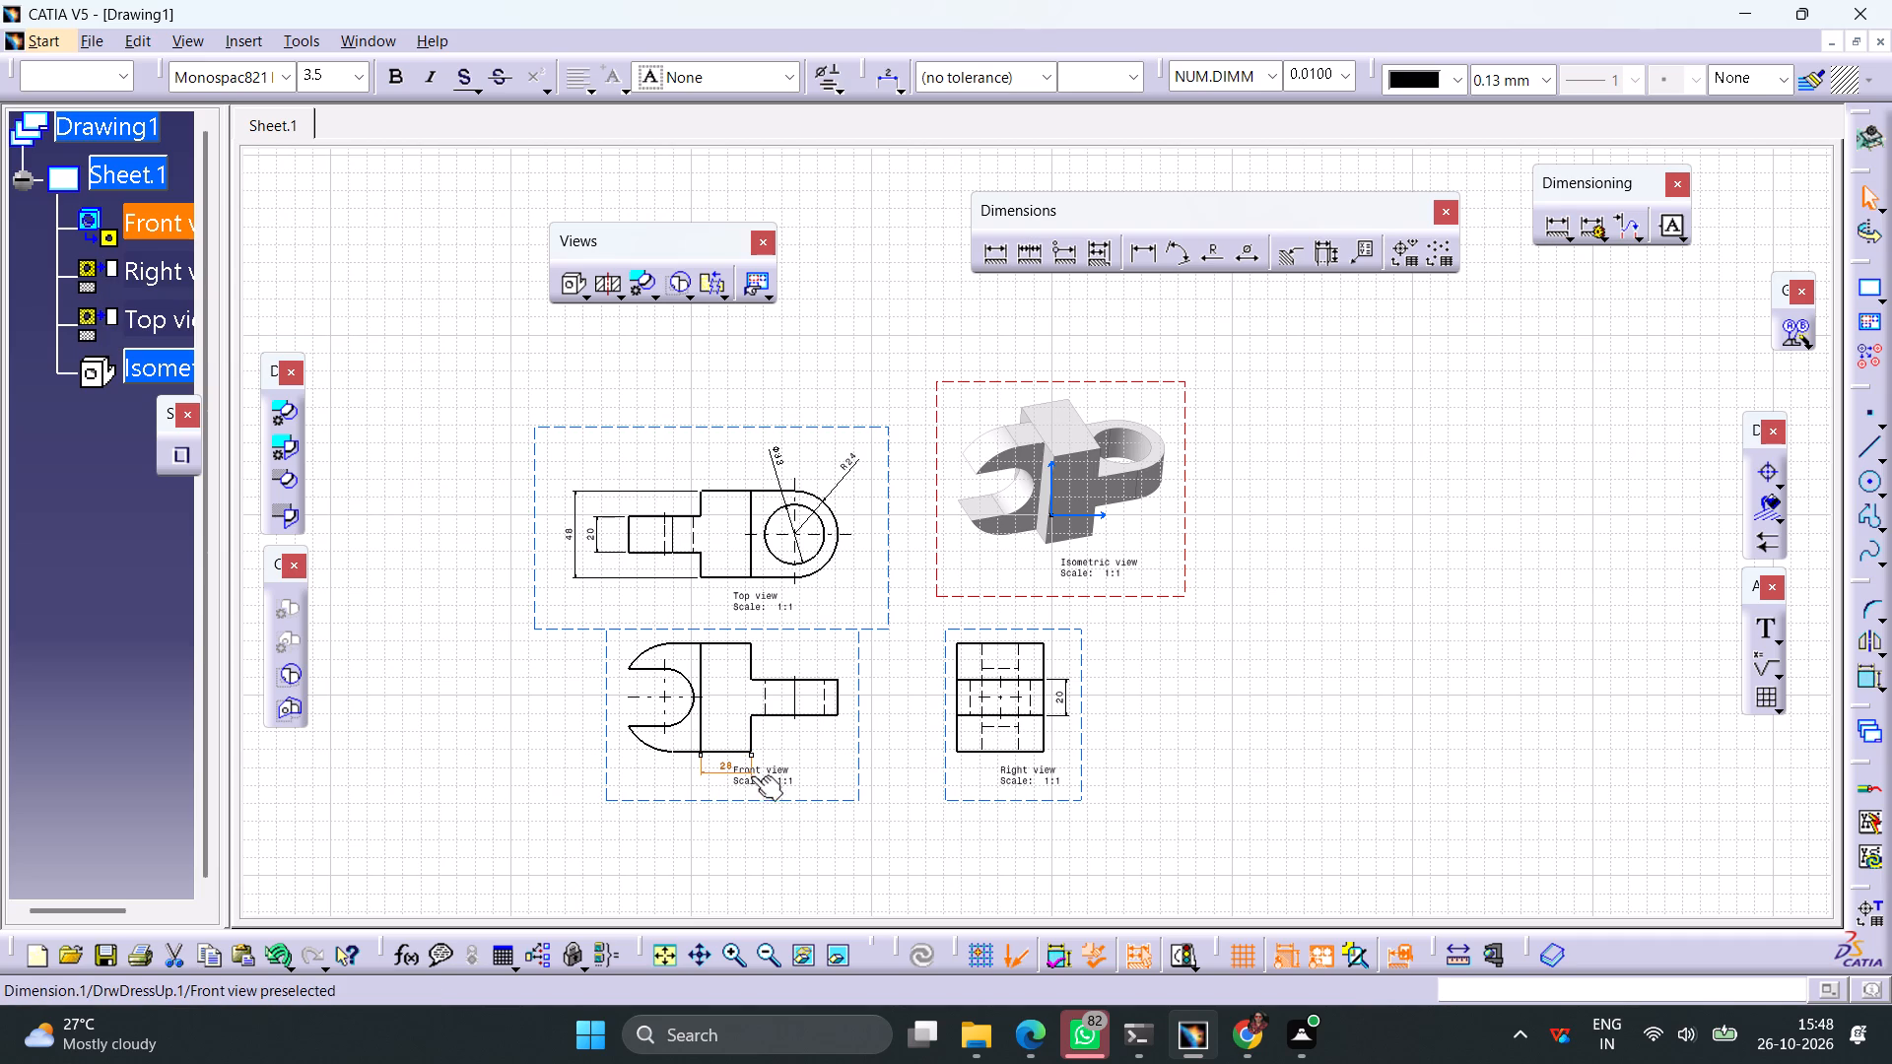
left_click_drag(768, 777, 739, 792)
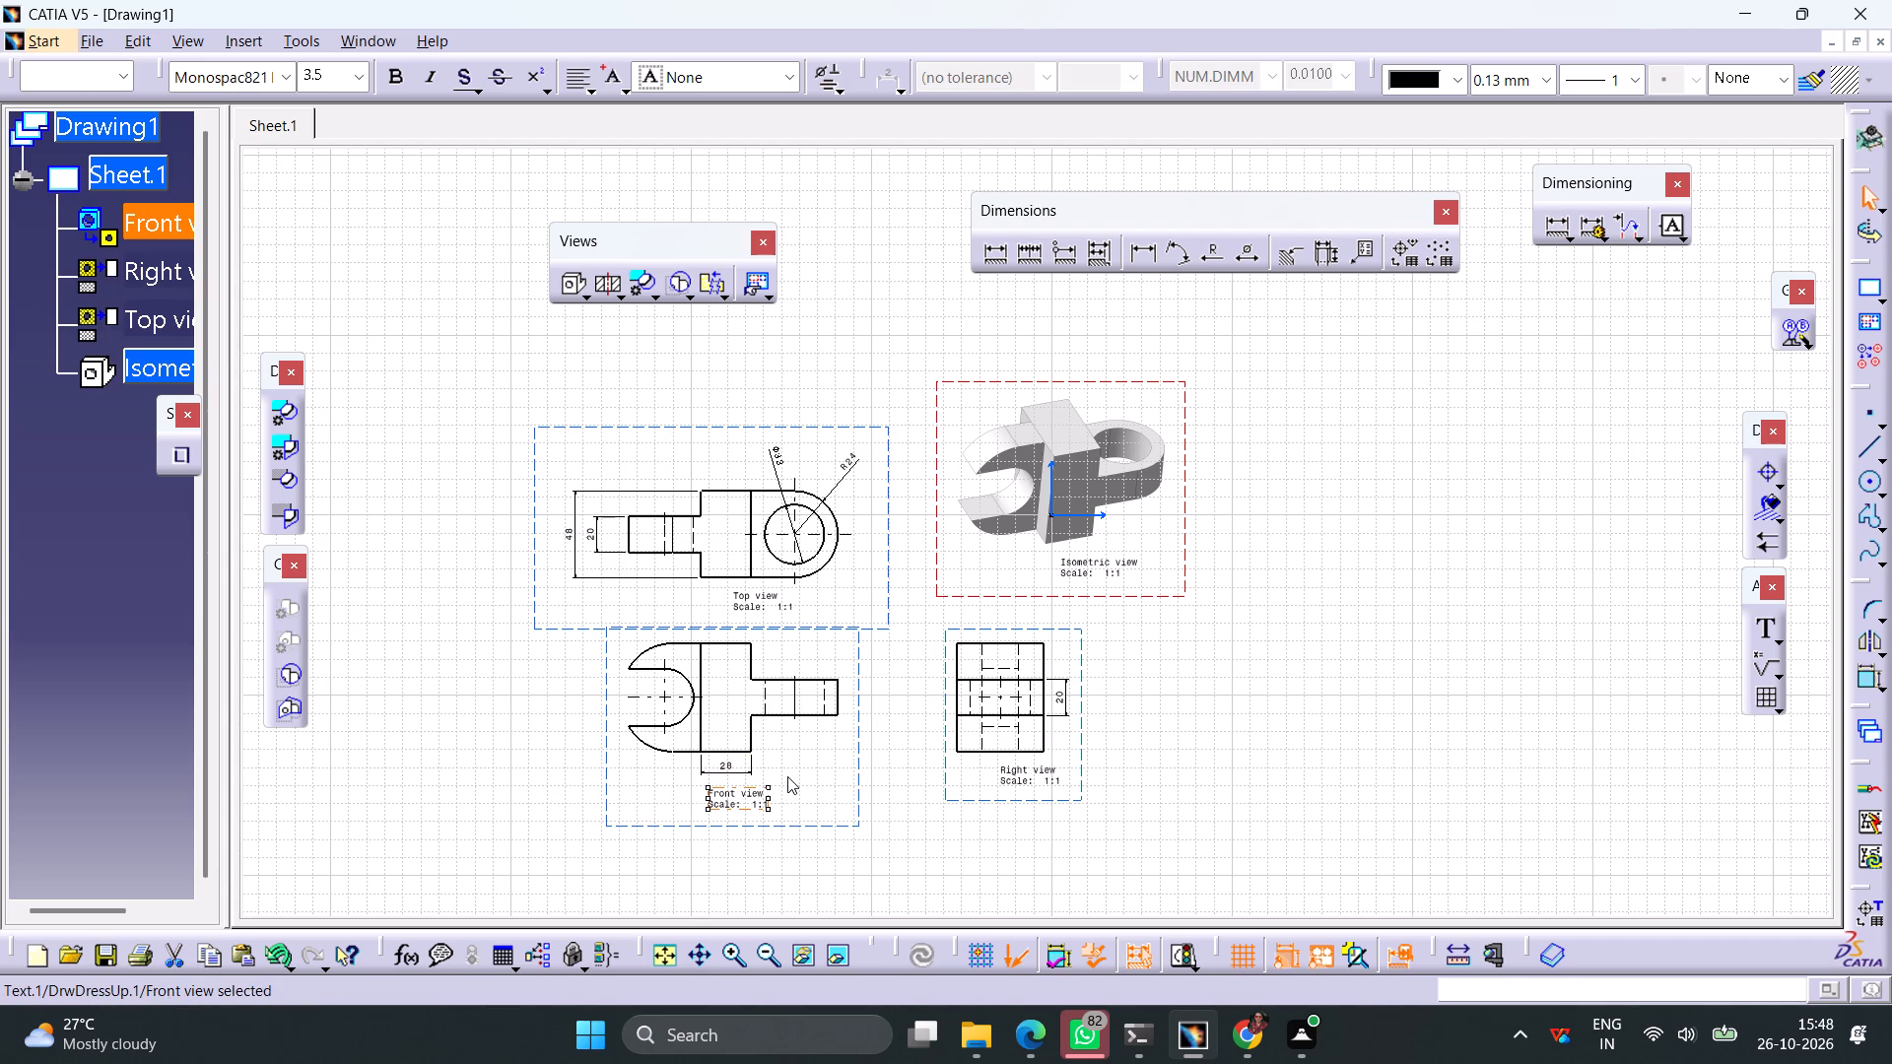
Dimension the distance from the block's fork-side edge to the fork slot's centre, in line with the block length dimension.
left_click(999, 268)
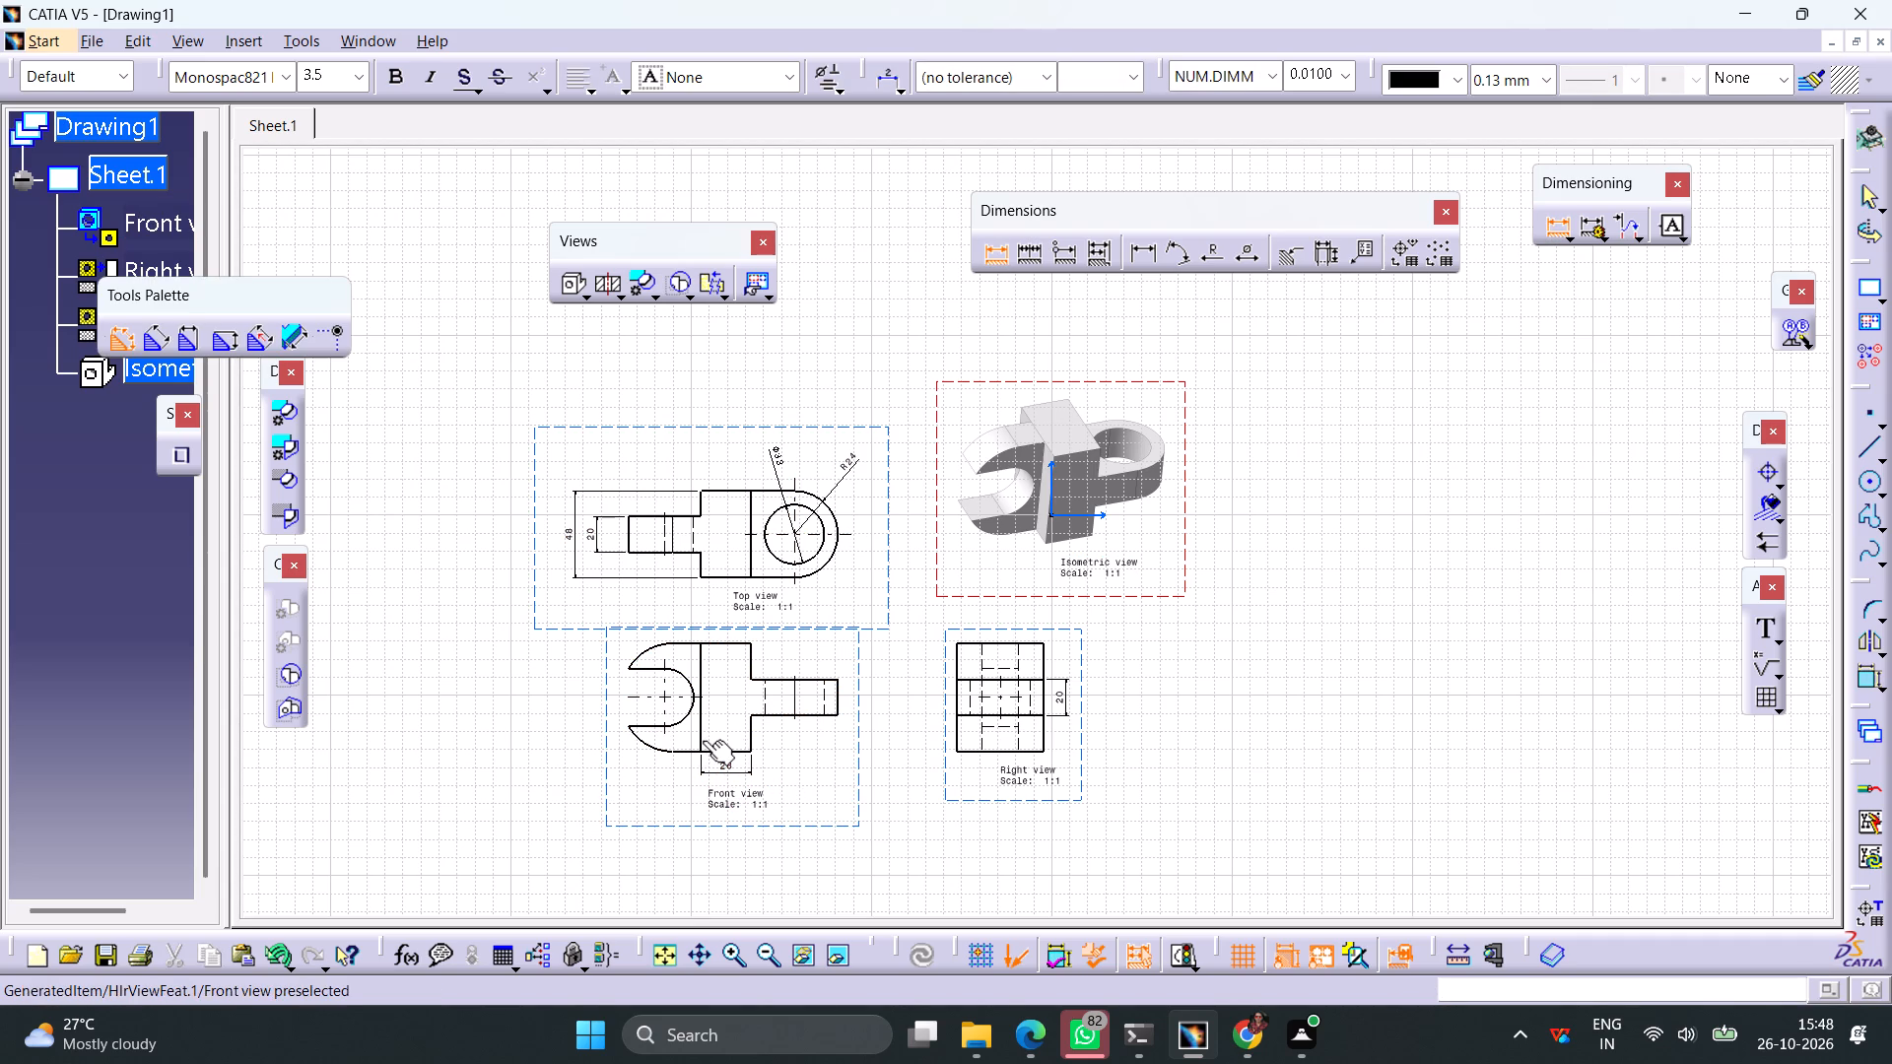
left_click(703, 740)
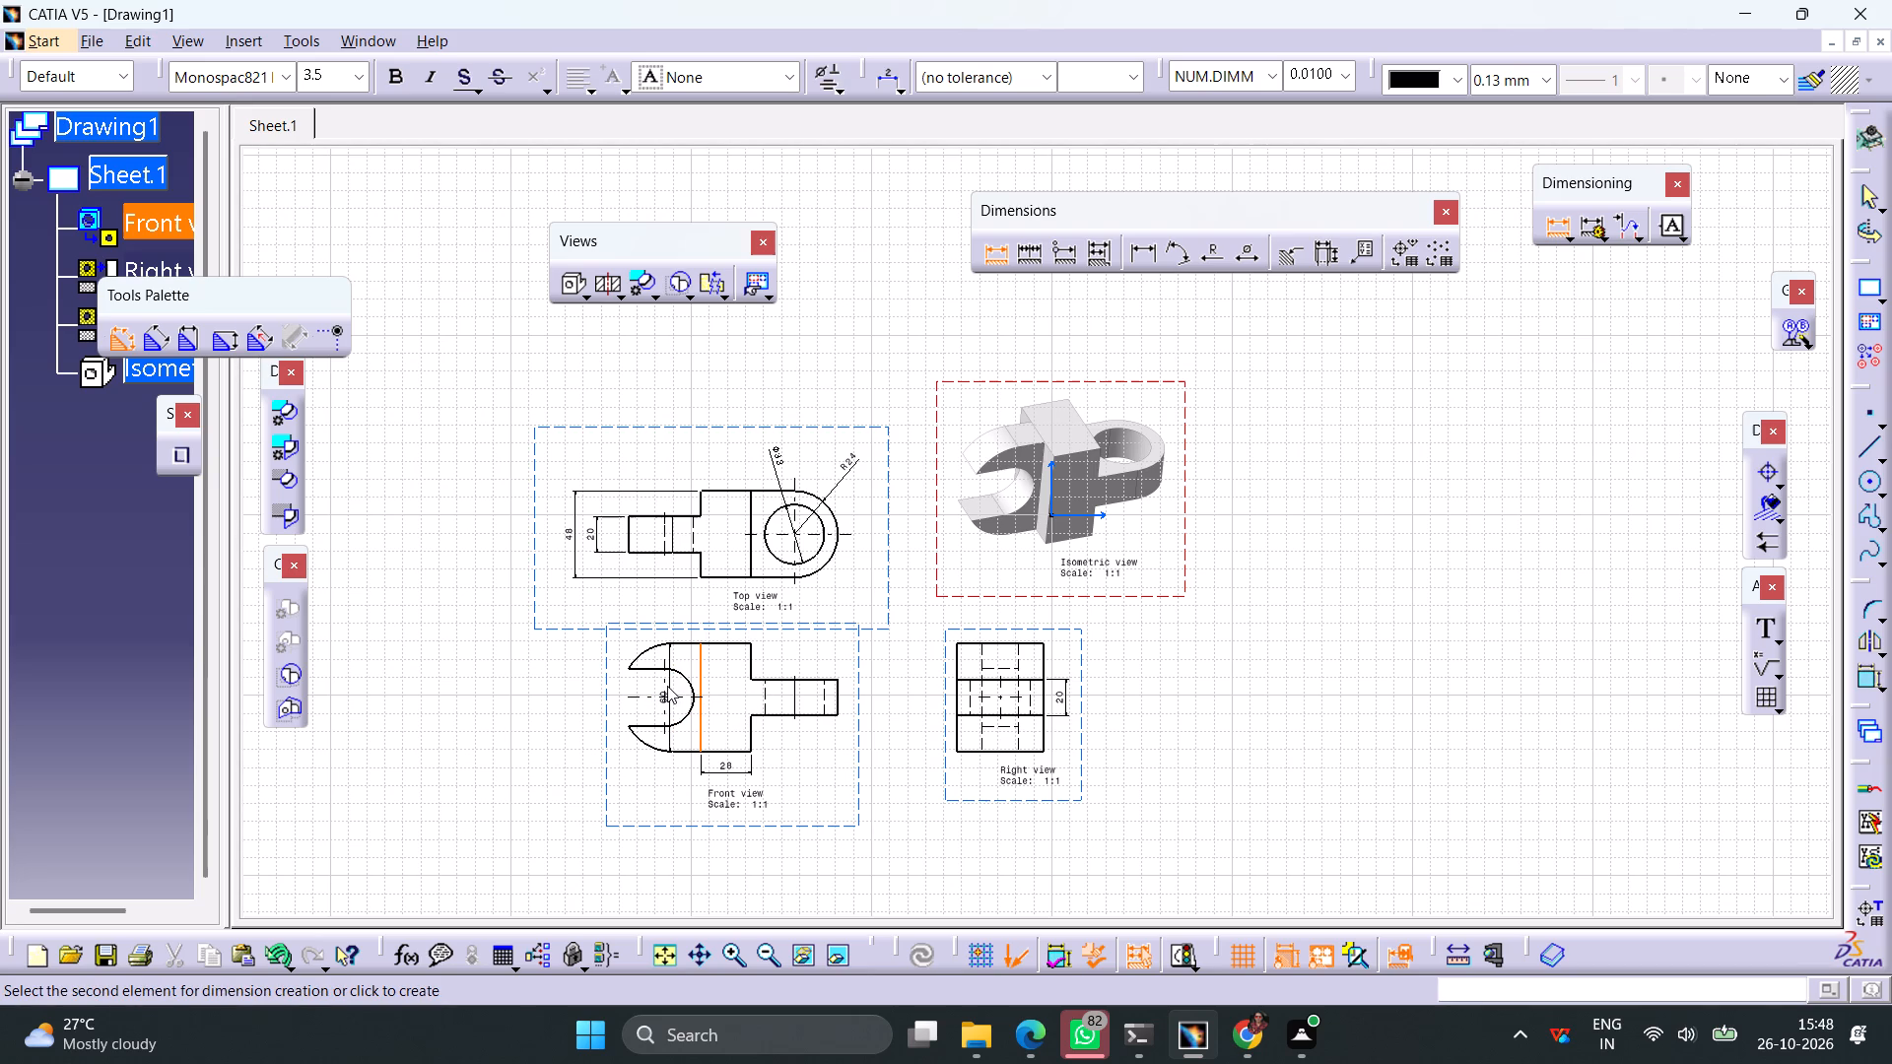
left_click(663, 687)
left_click(671, 775)
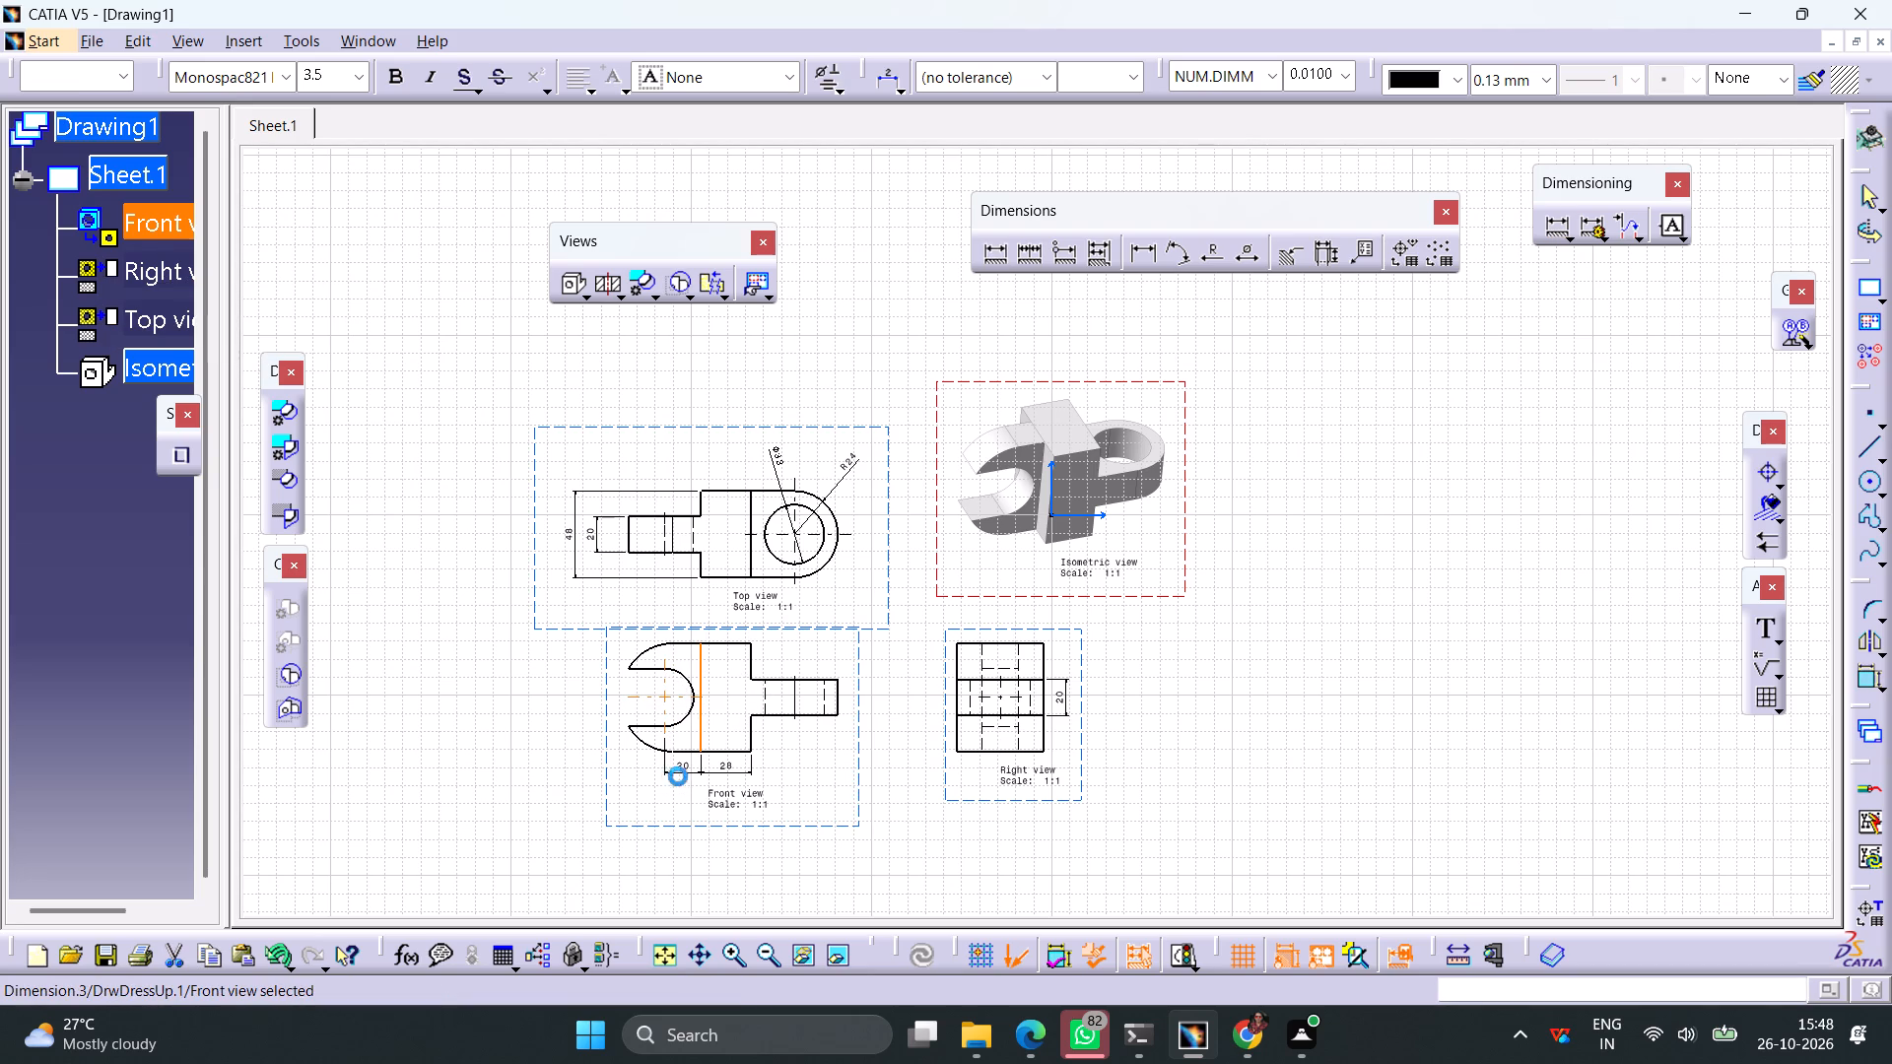
Add radius dimensions to the fork's outer lower arc and its inner slot arc in the front view.
left_click(1203, 264)
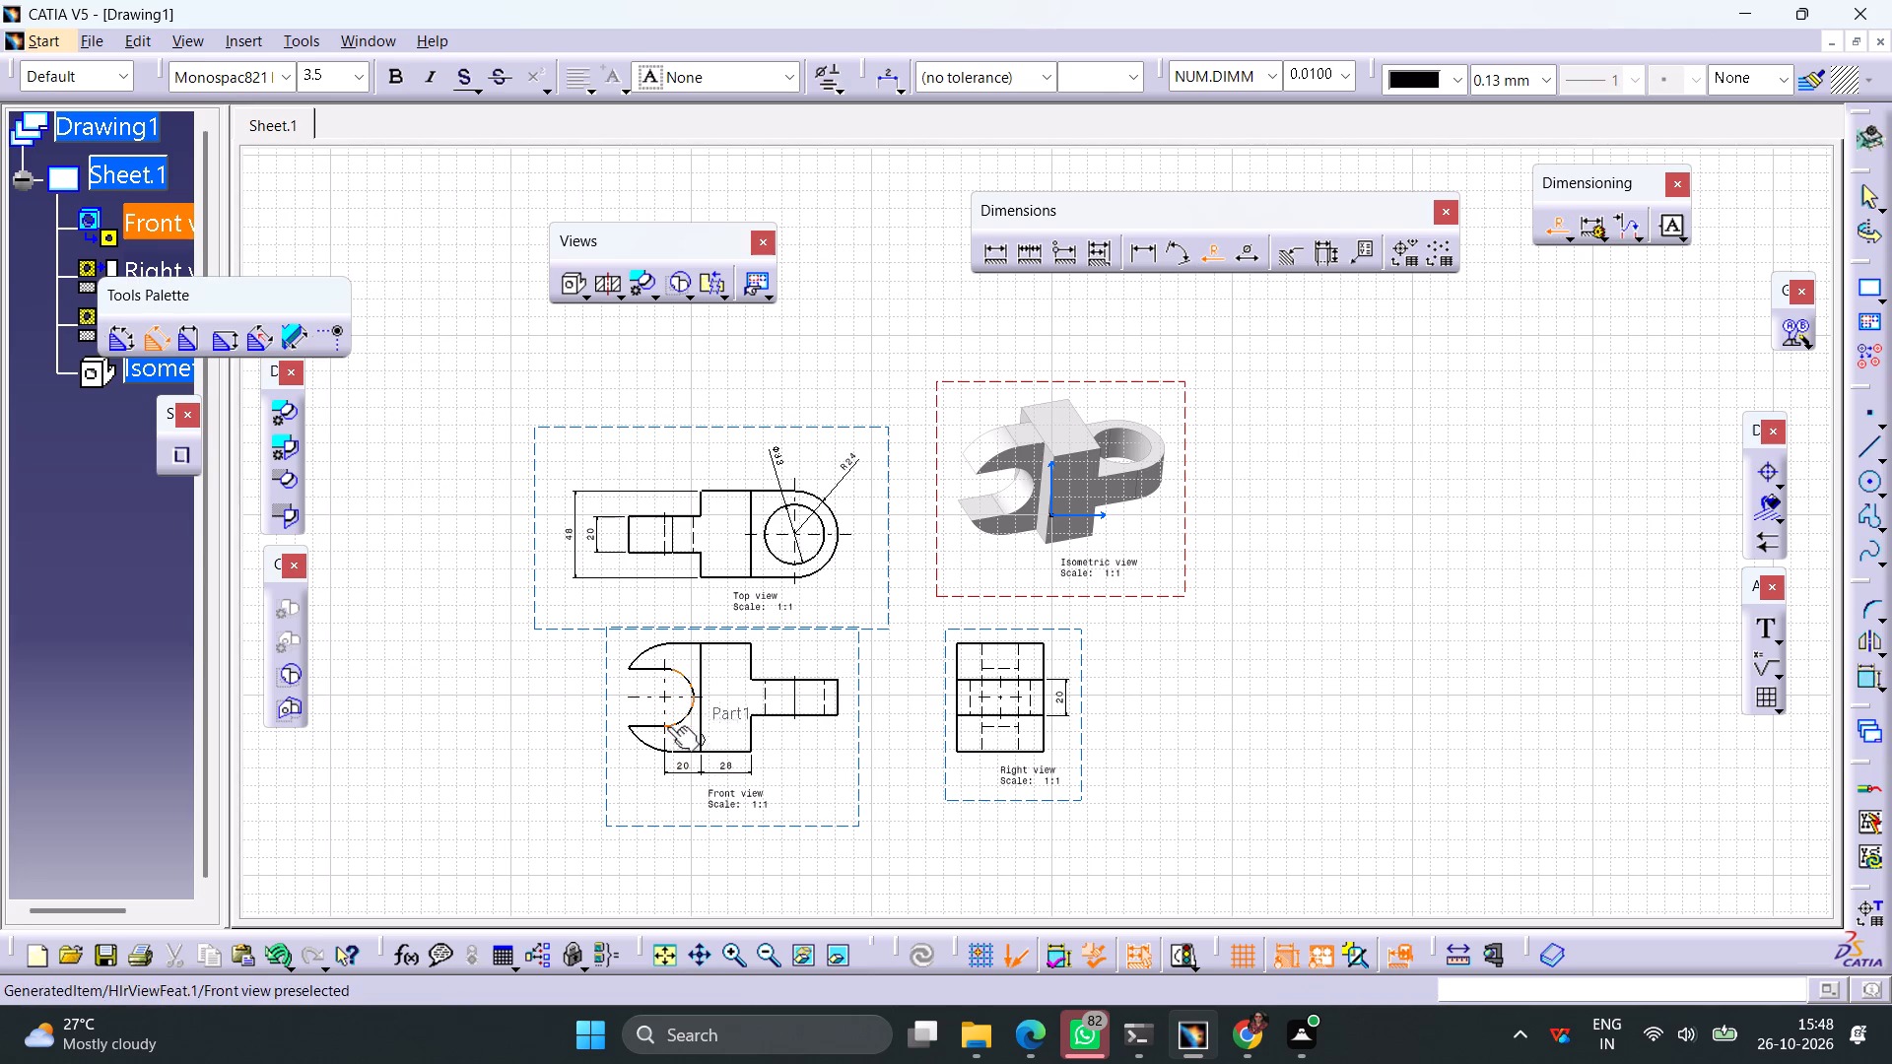
left_click(642, 740)
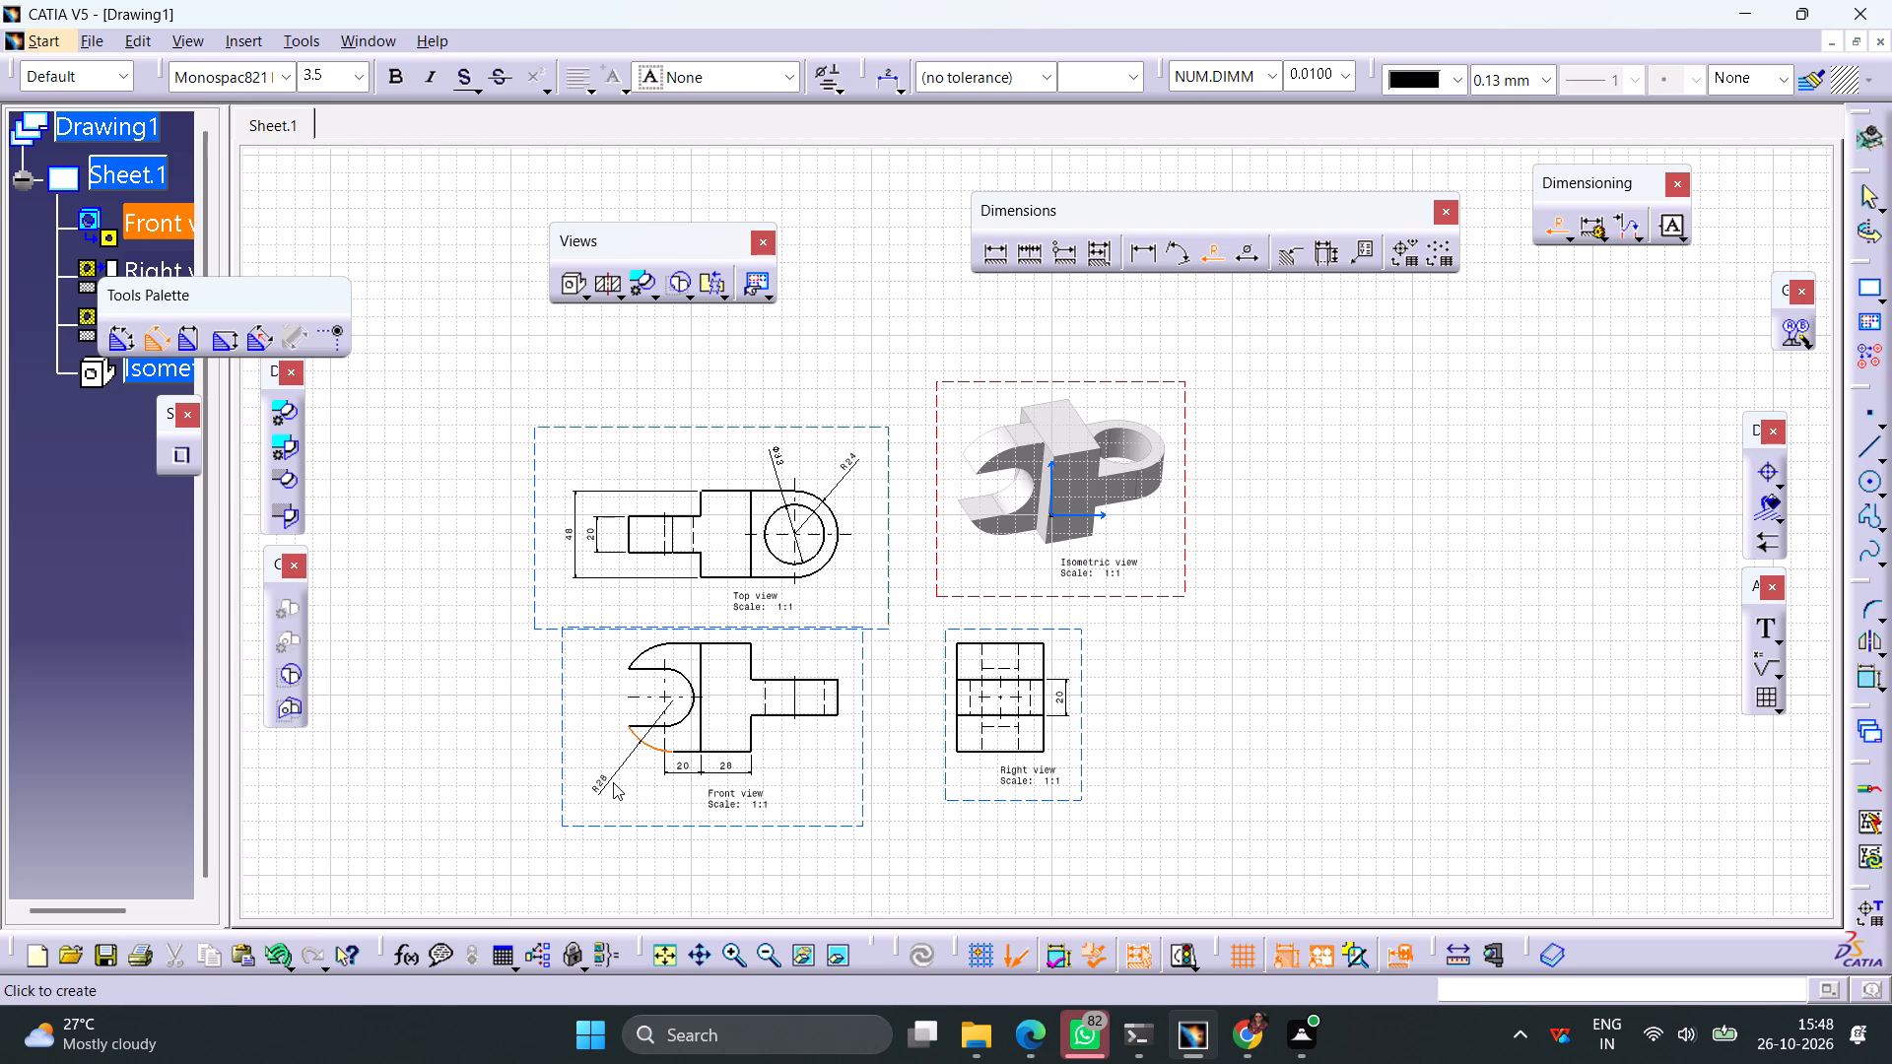
left_click(613, 782)
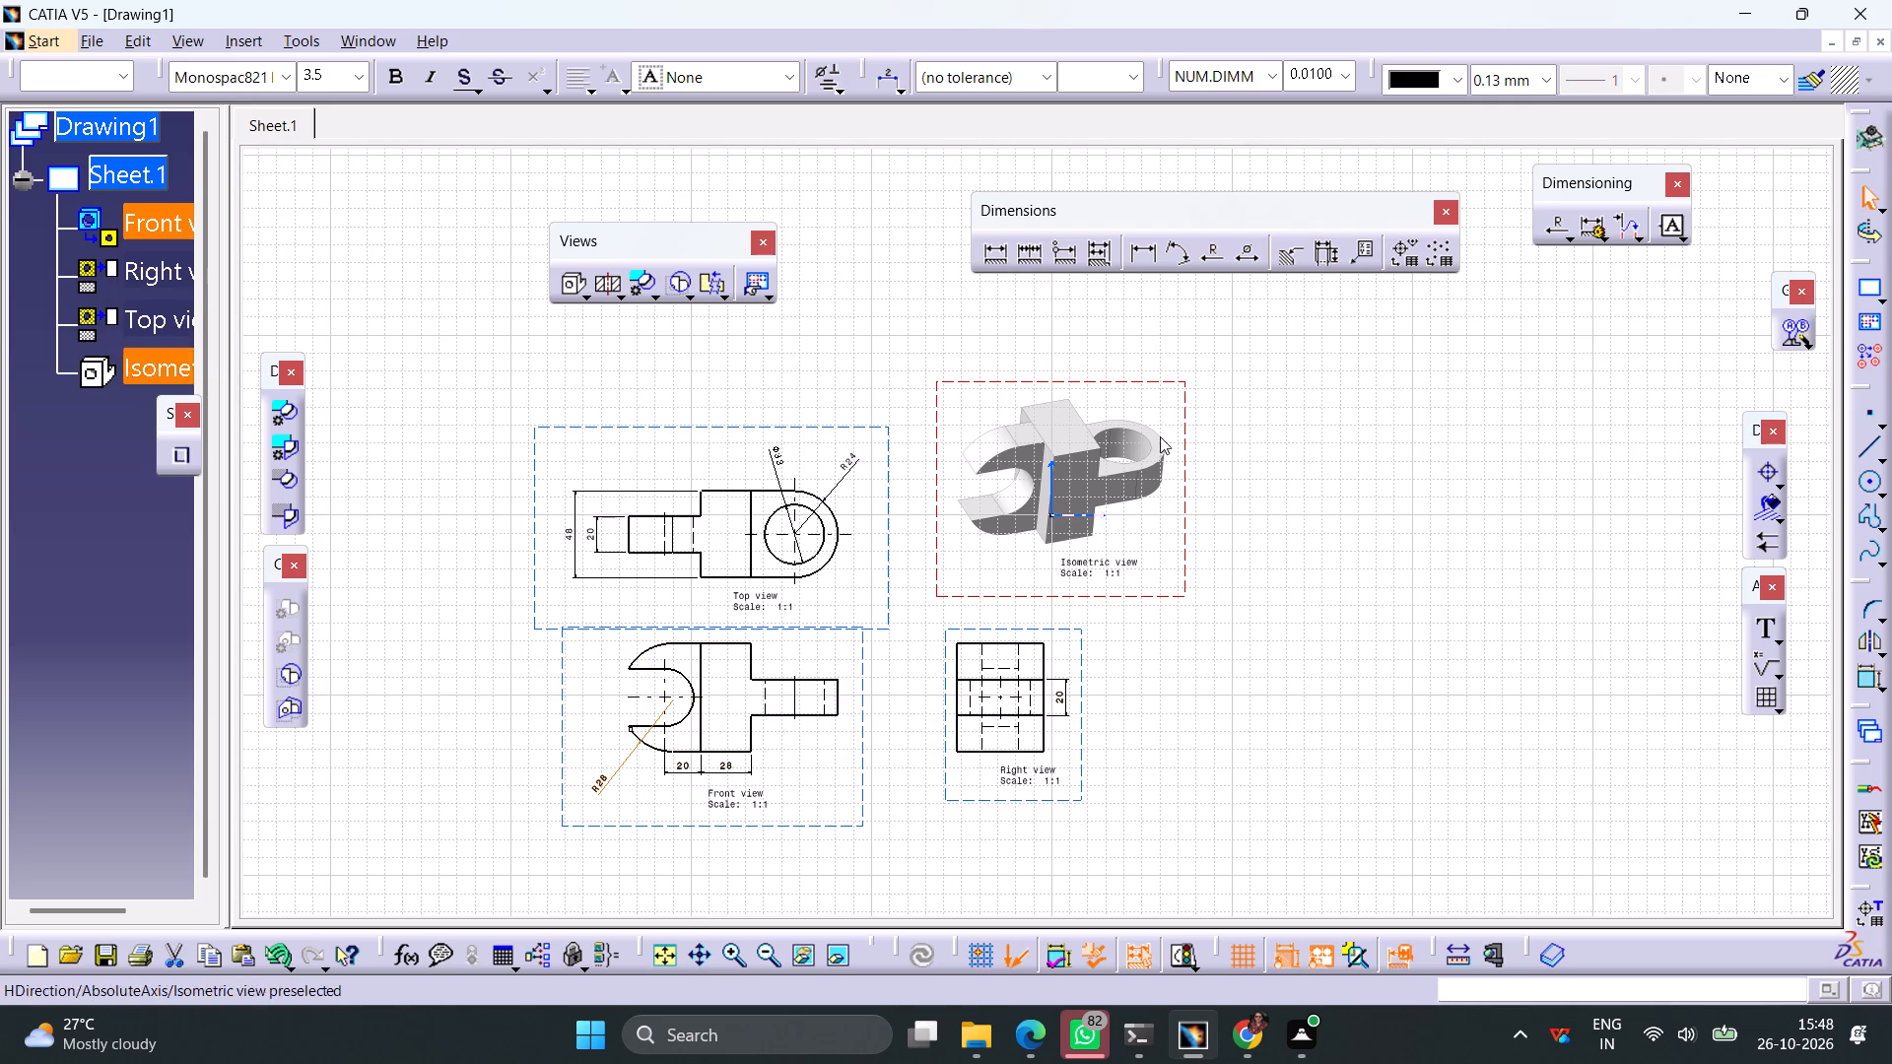
left_click(1214, 261)
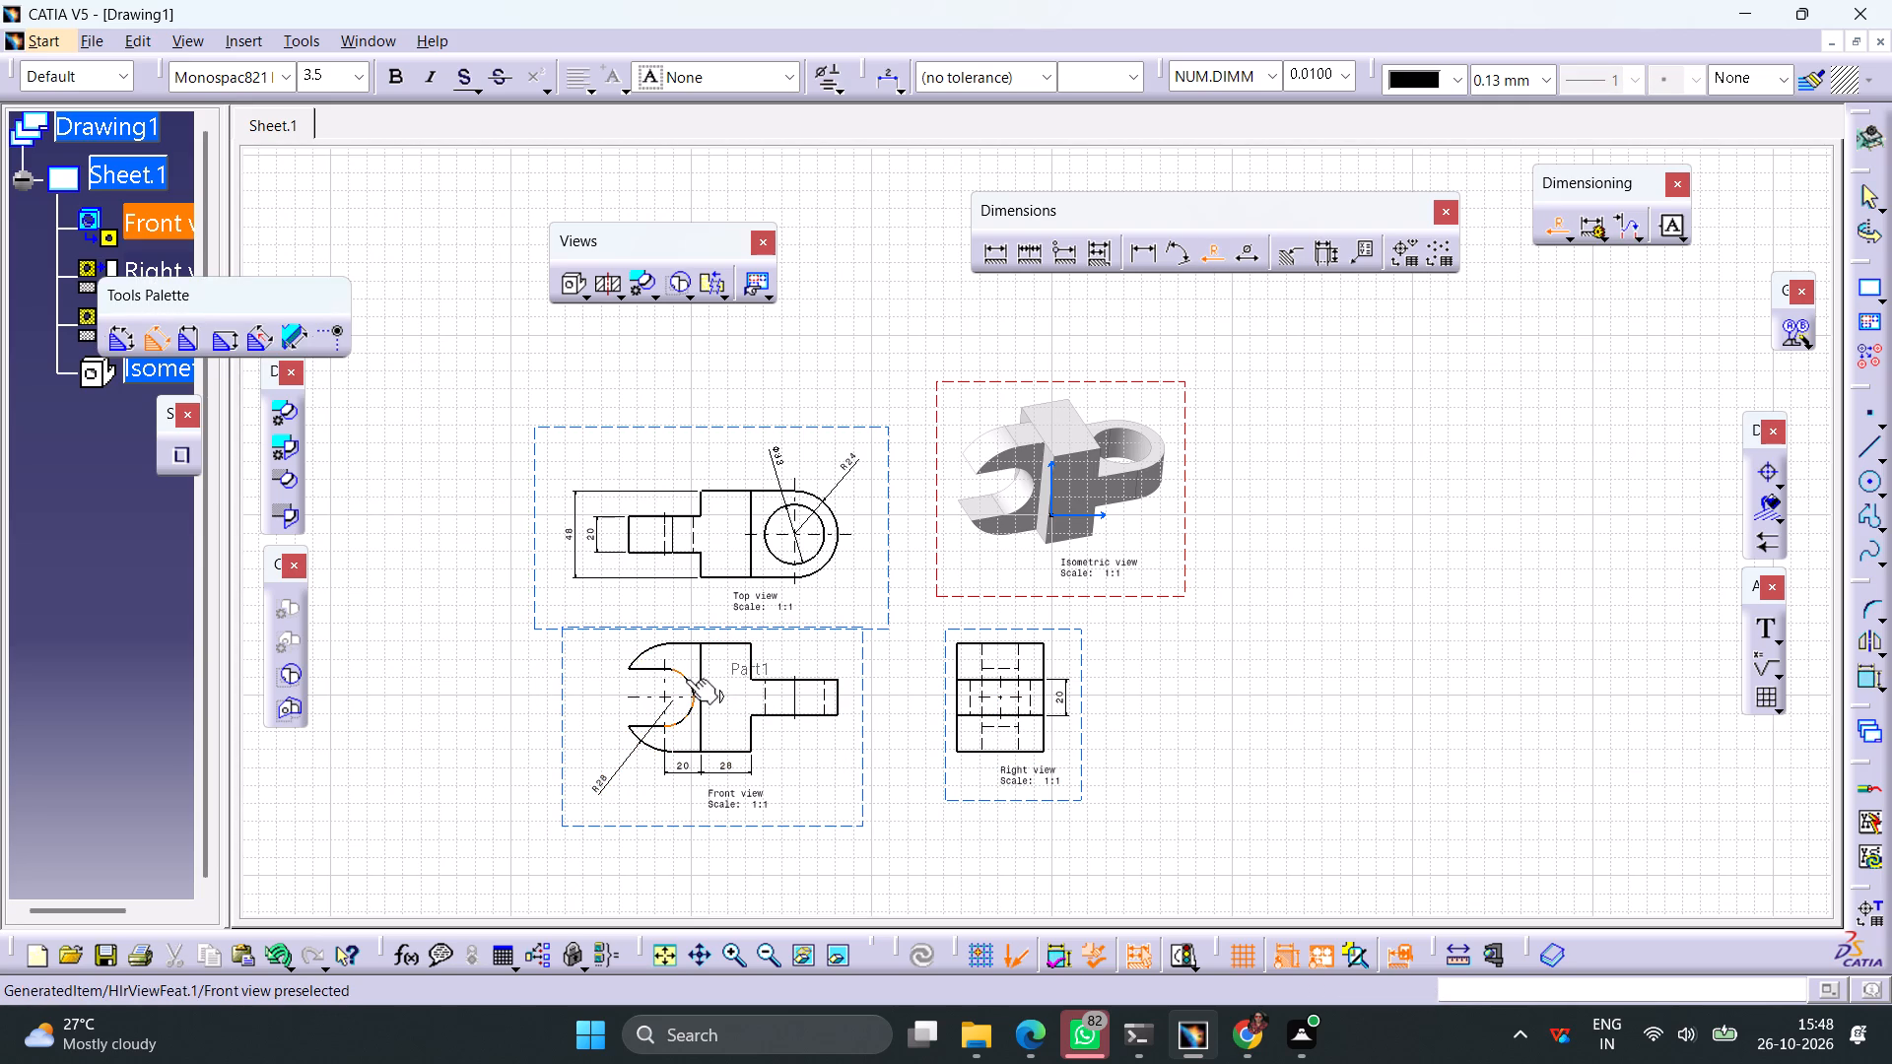
left_click(686, 679)
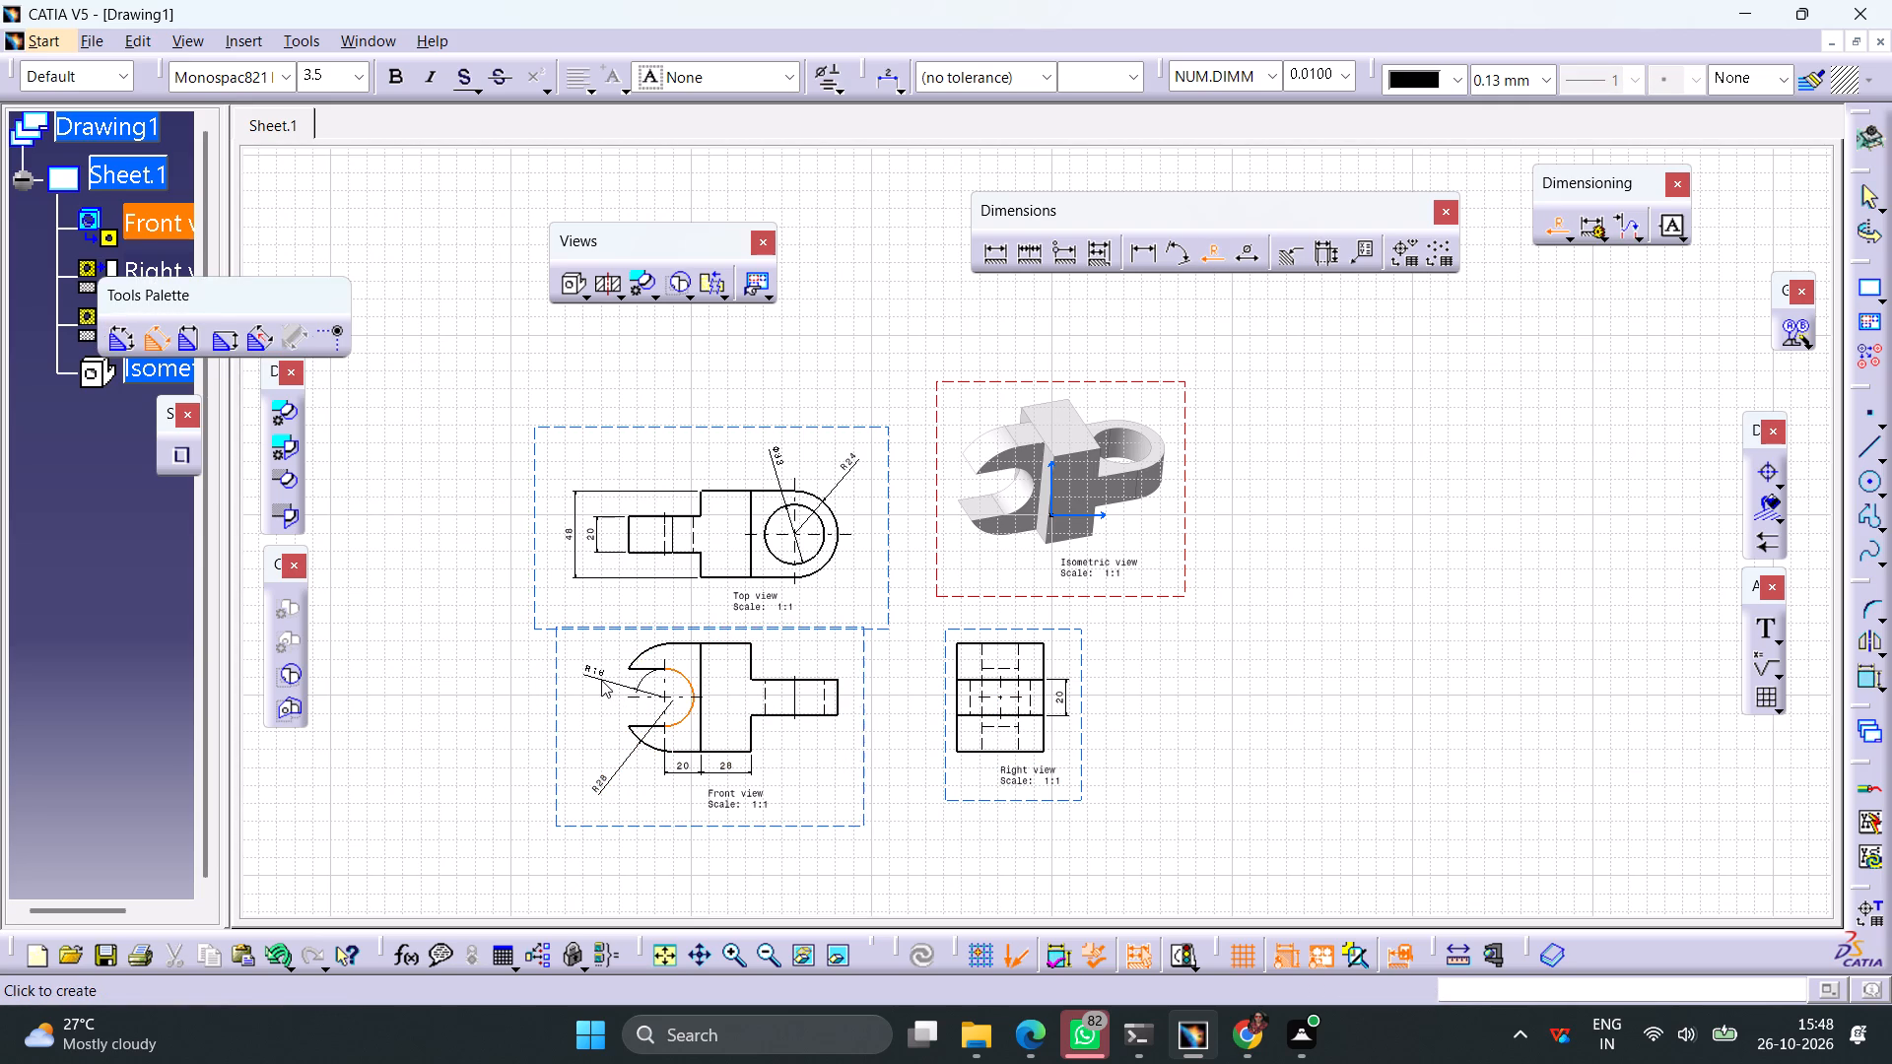
left_click(597, 678)
left_click(917, 751)
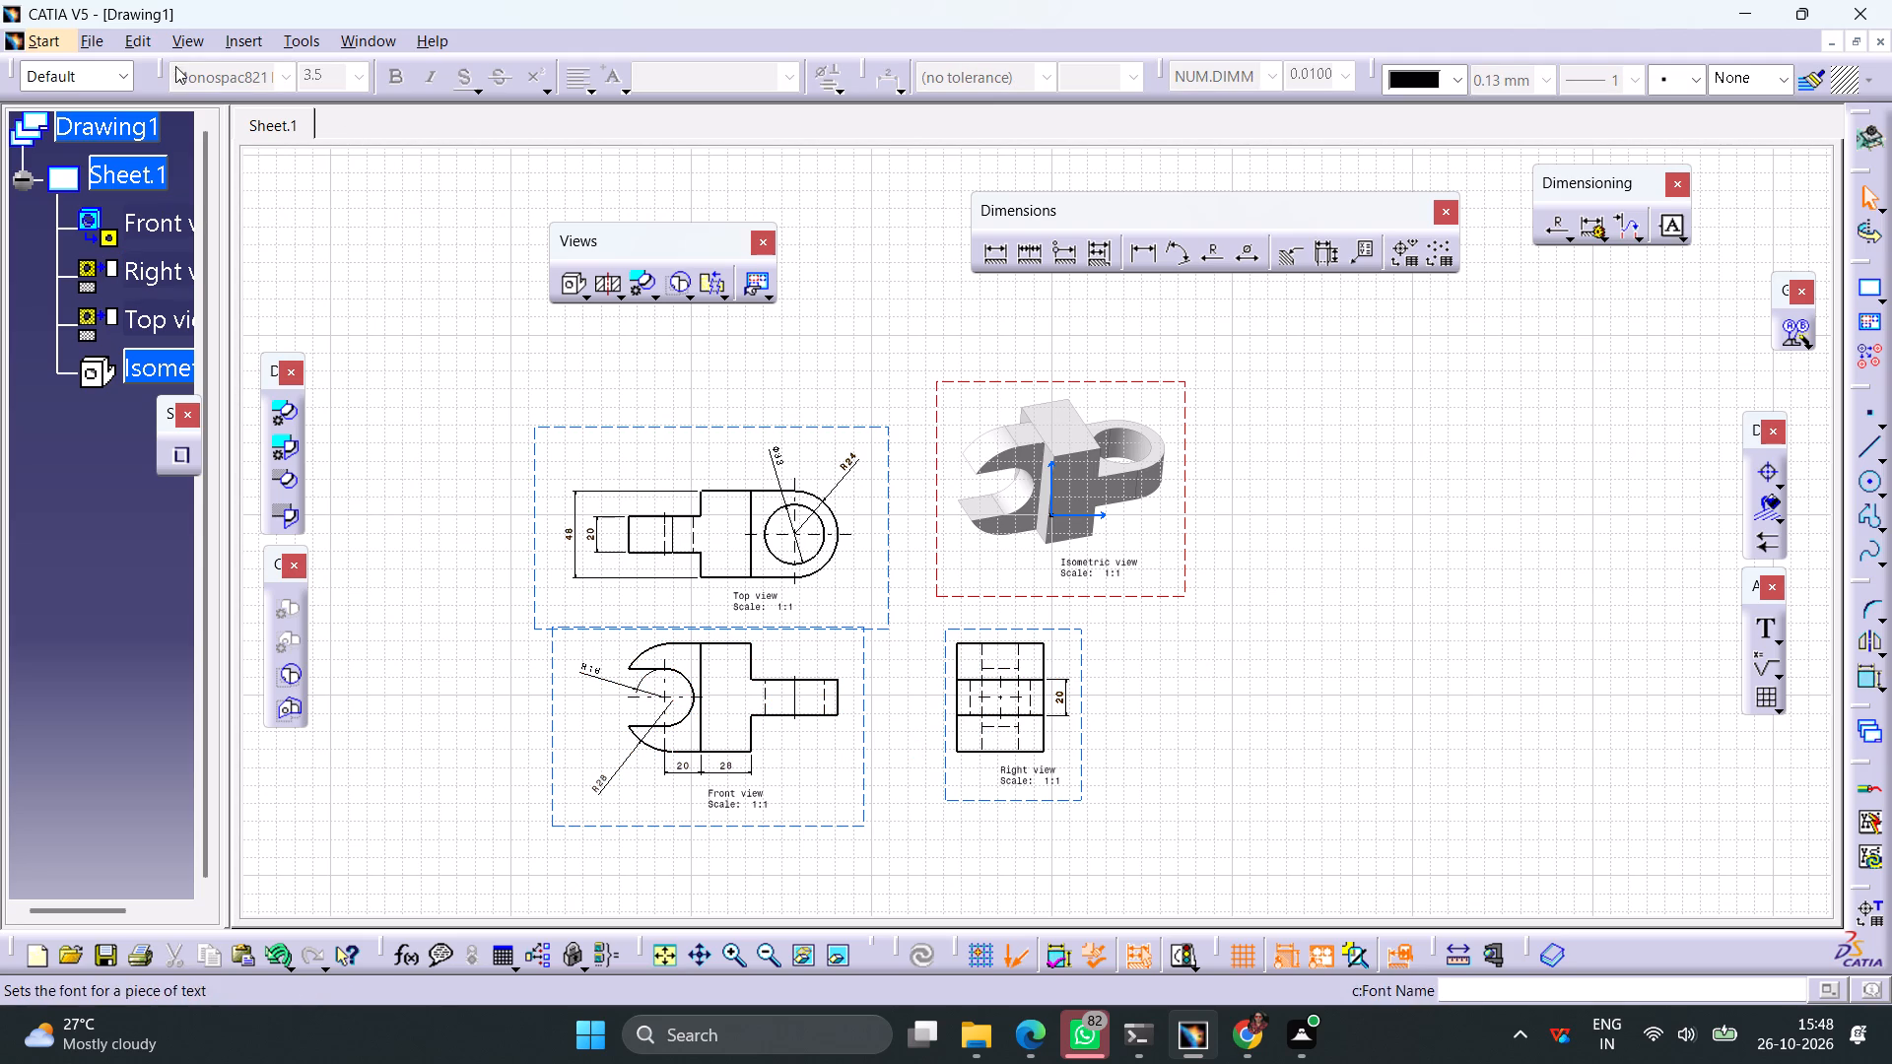
Save the drawing as Drawing1 in CATDrawing format in the internship folder, without saving the modified part it points to.
left_click(94, 48)
left_click(174, 241)
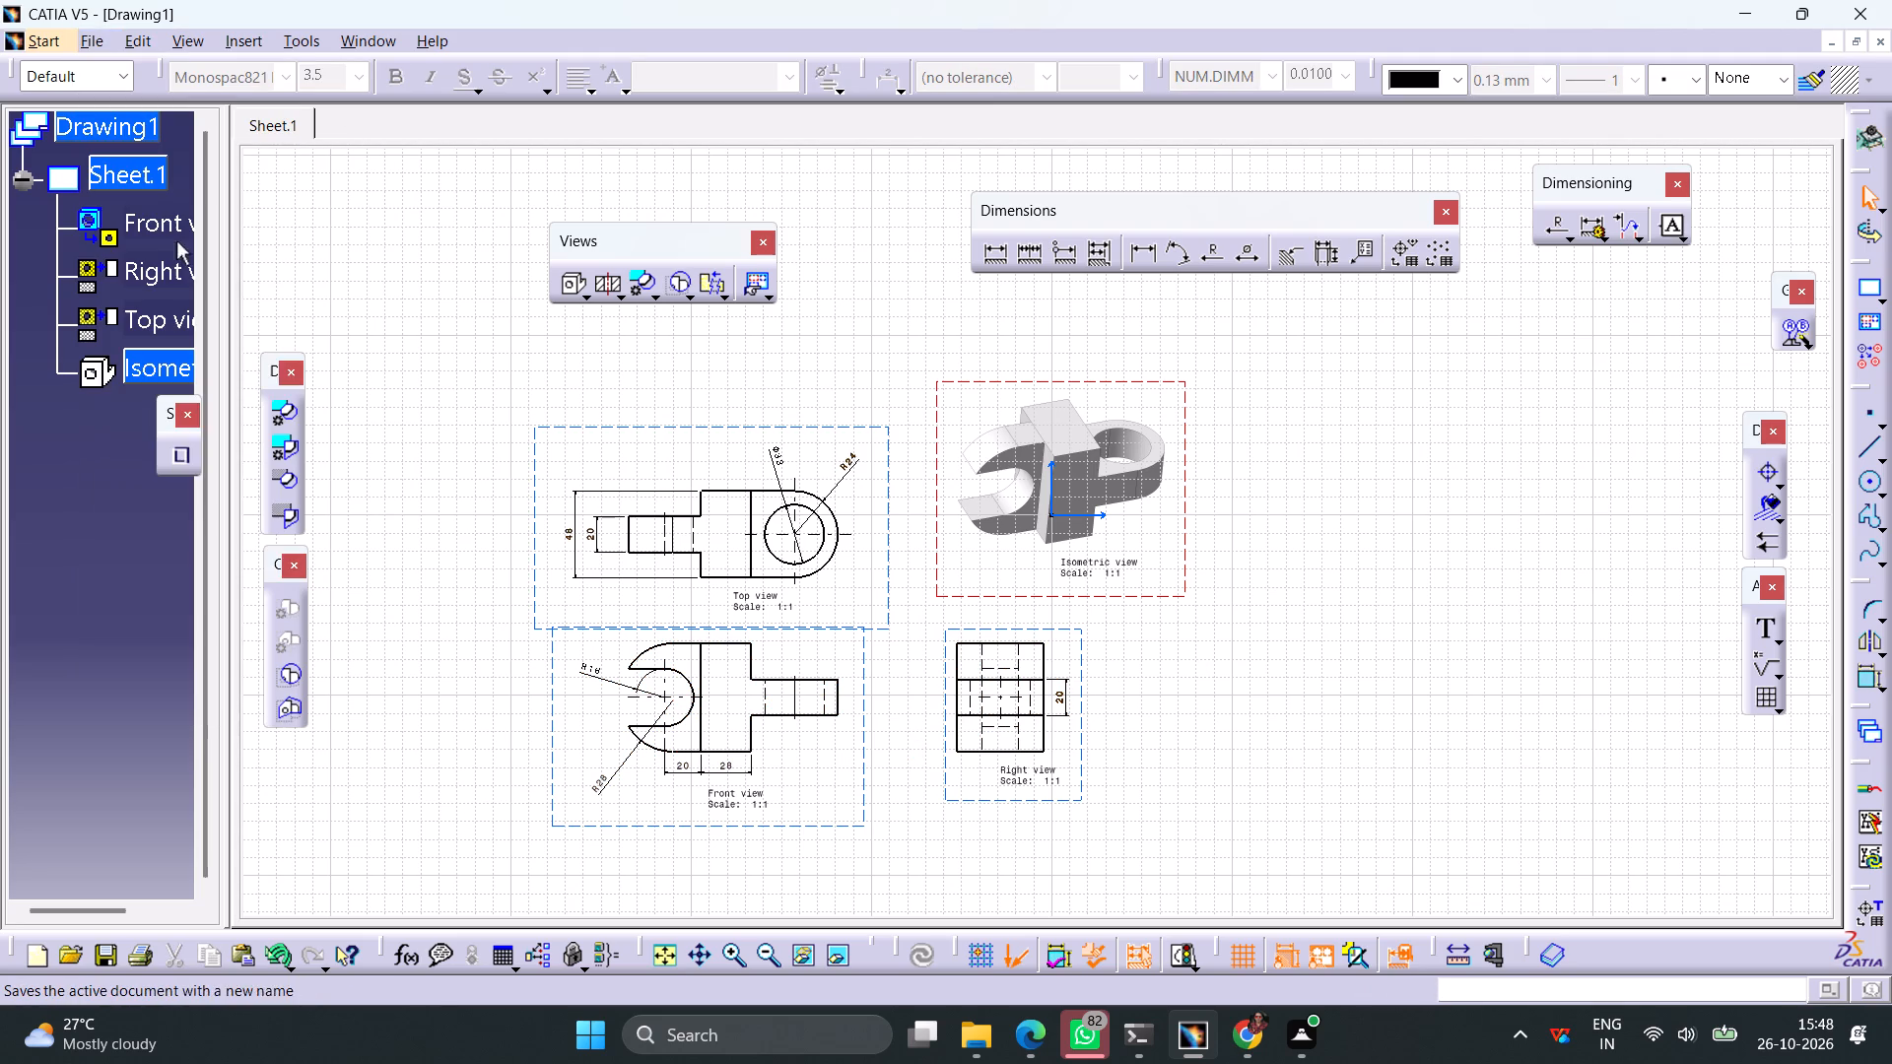
left_click(1317, 719)
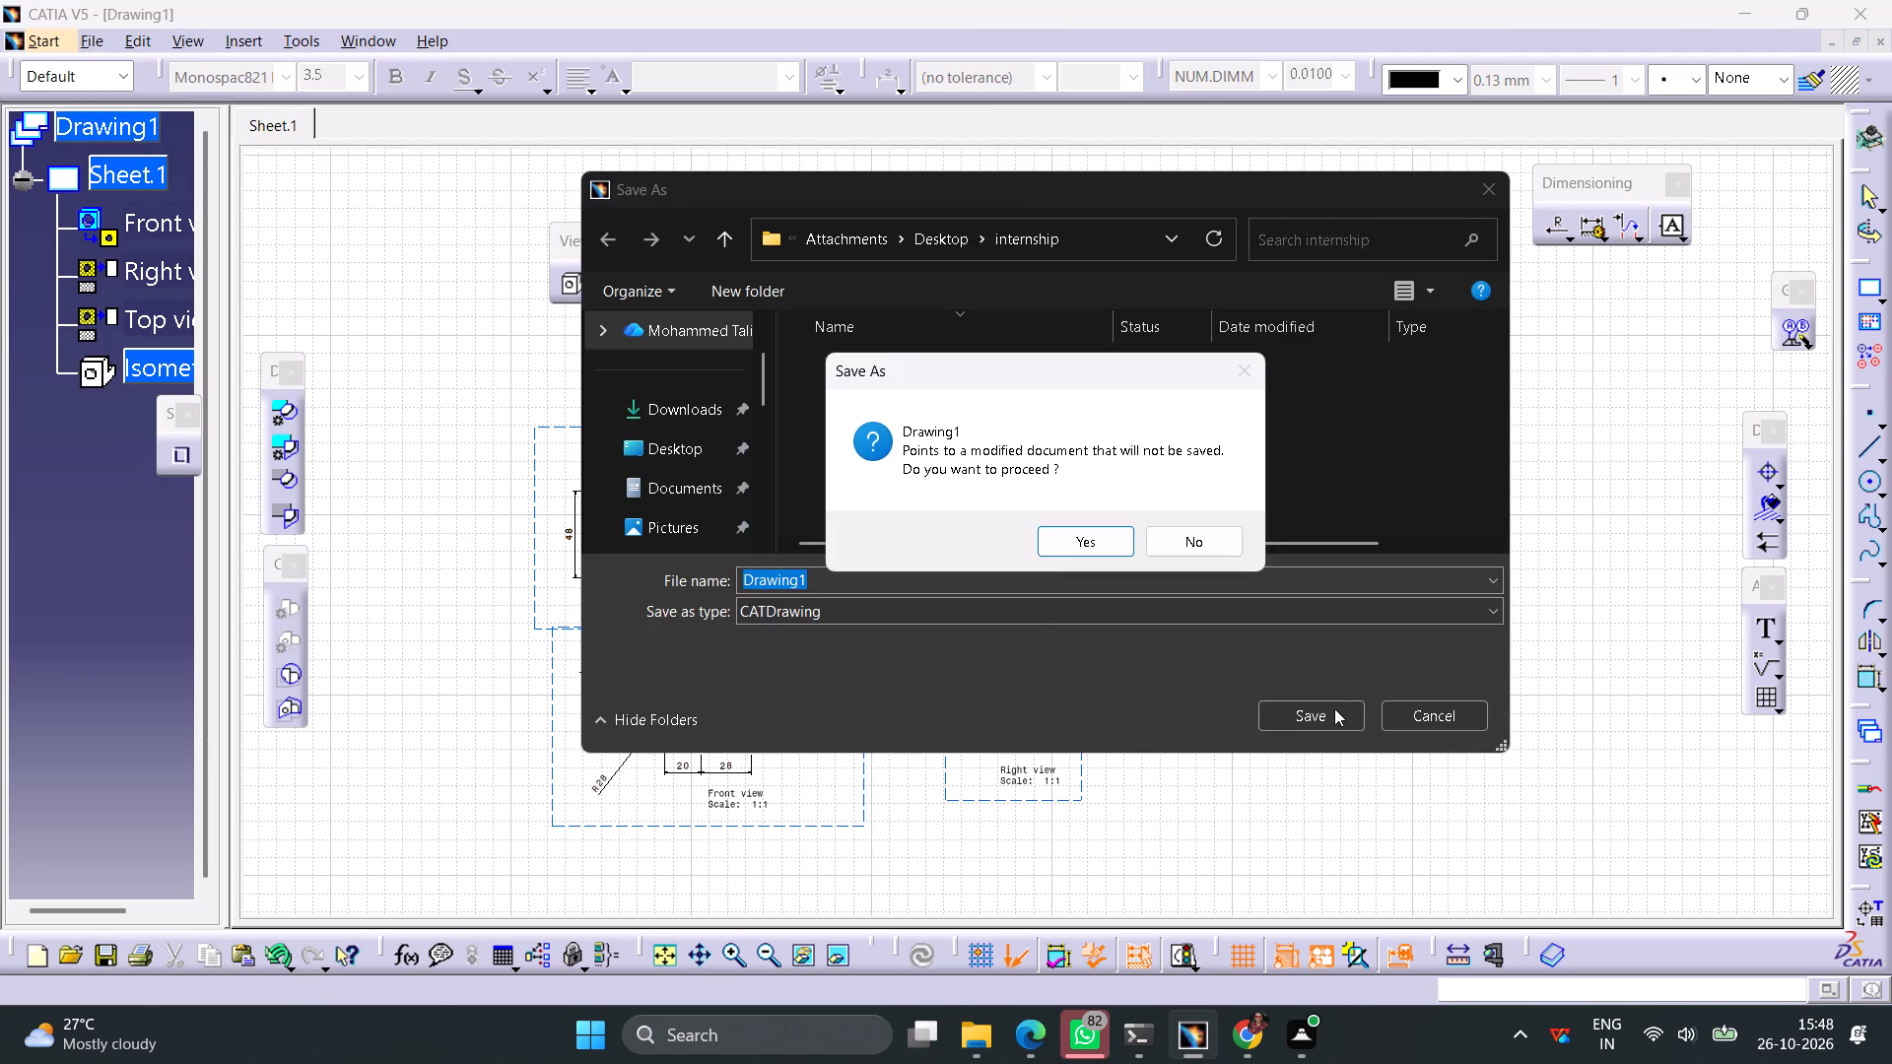
left_click(1122, 551)
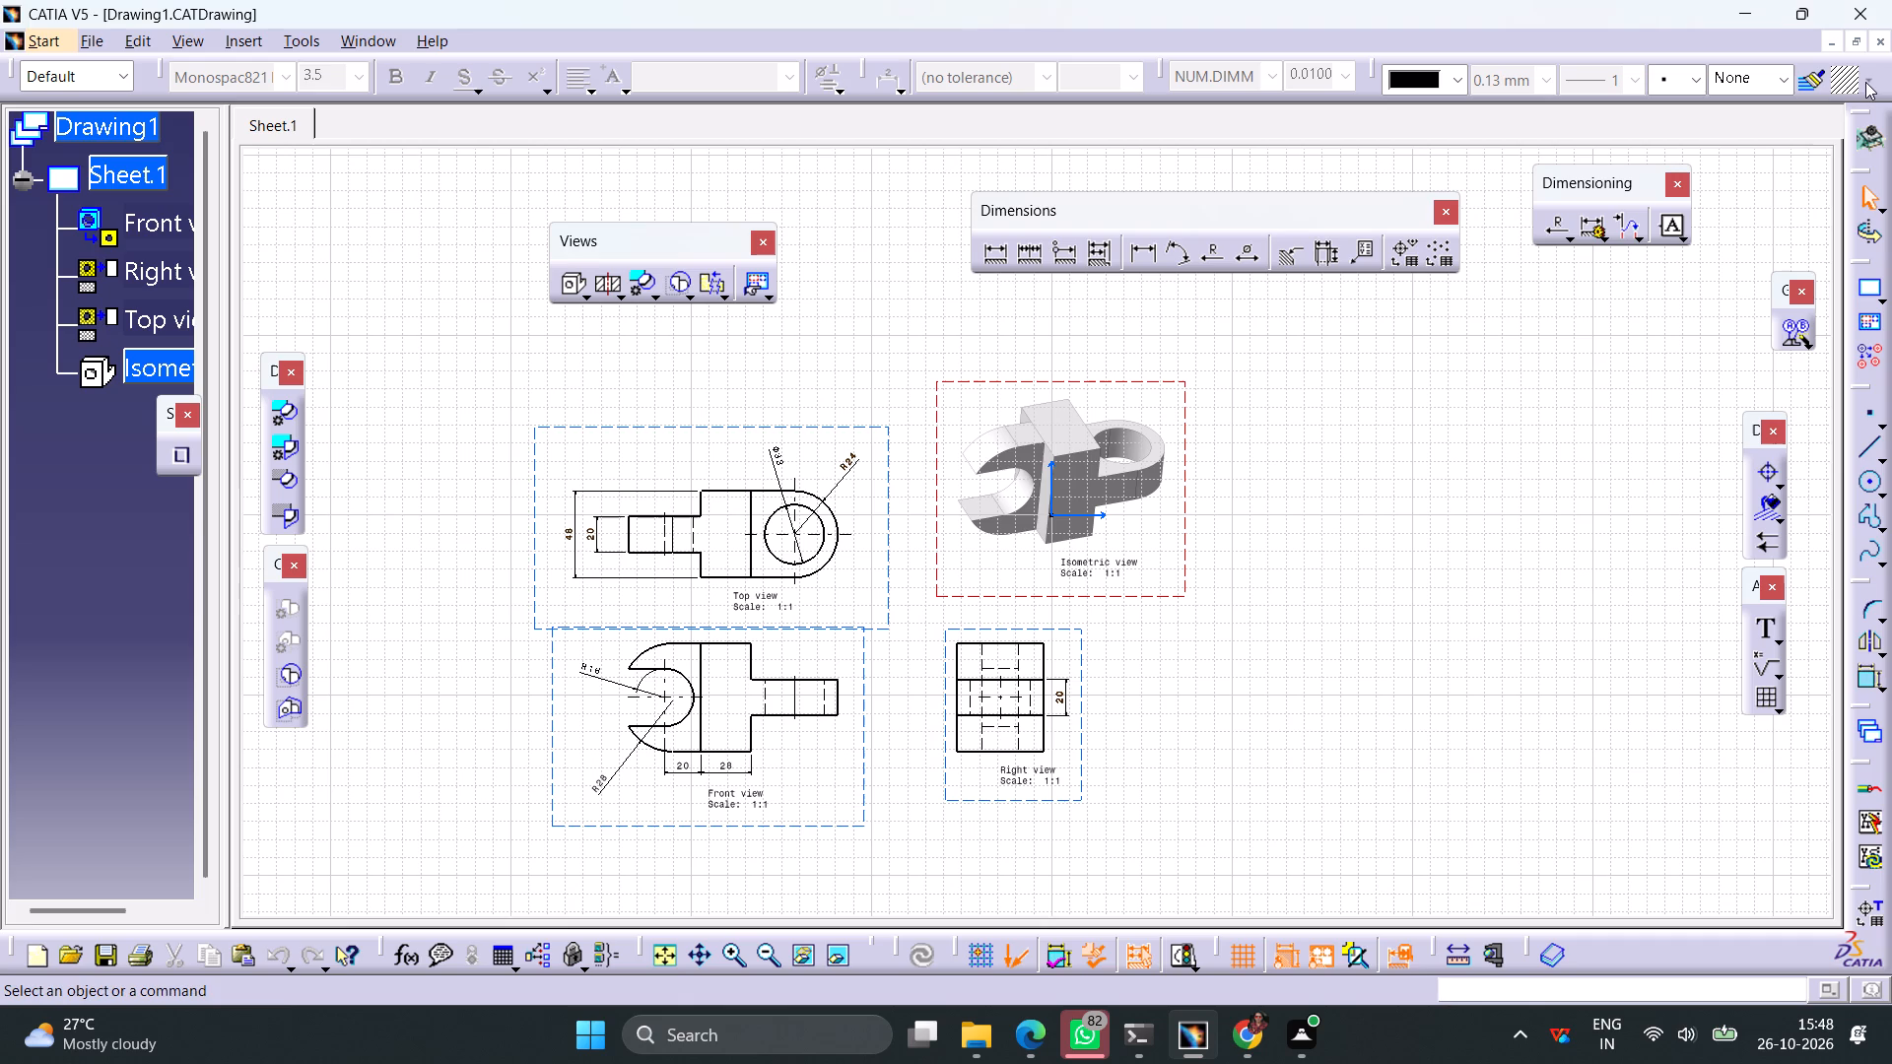
Close the drawing and the Part1 document, discarding the unsaved changes to Part1.
left_click(1881, 42)
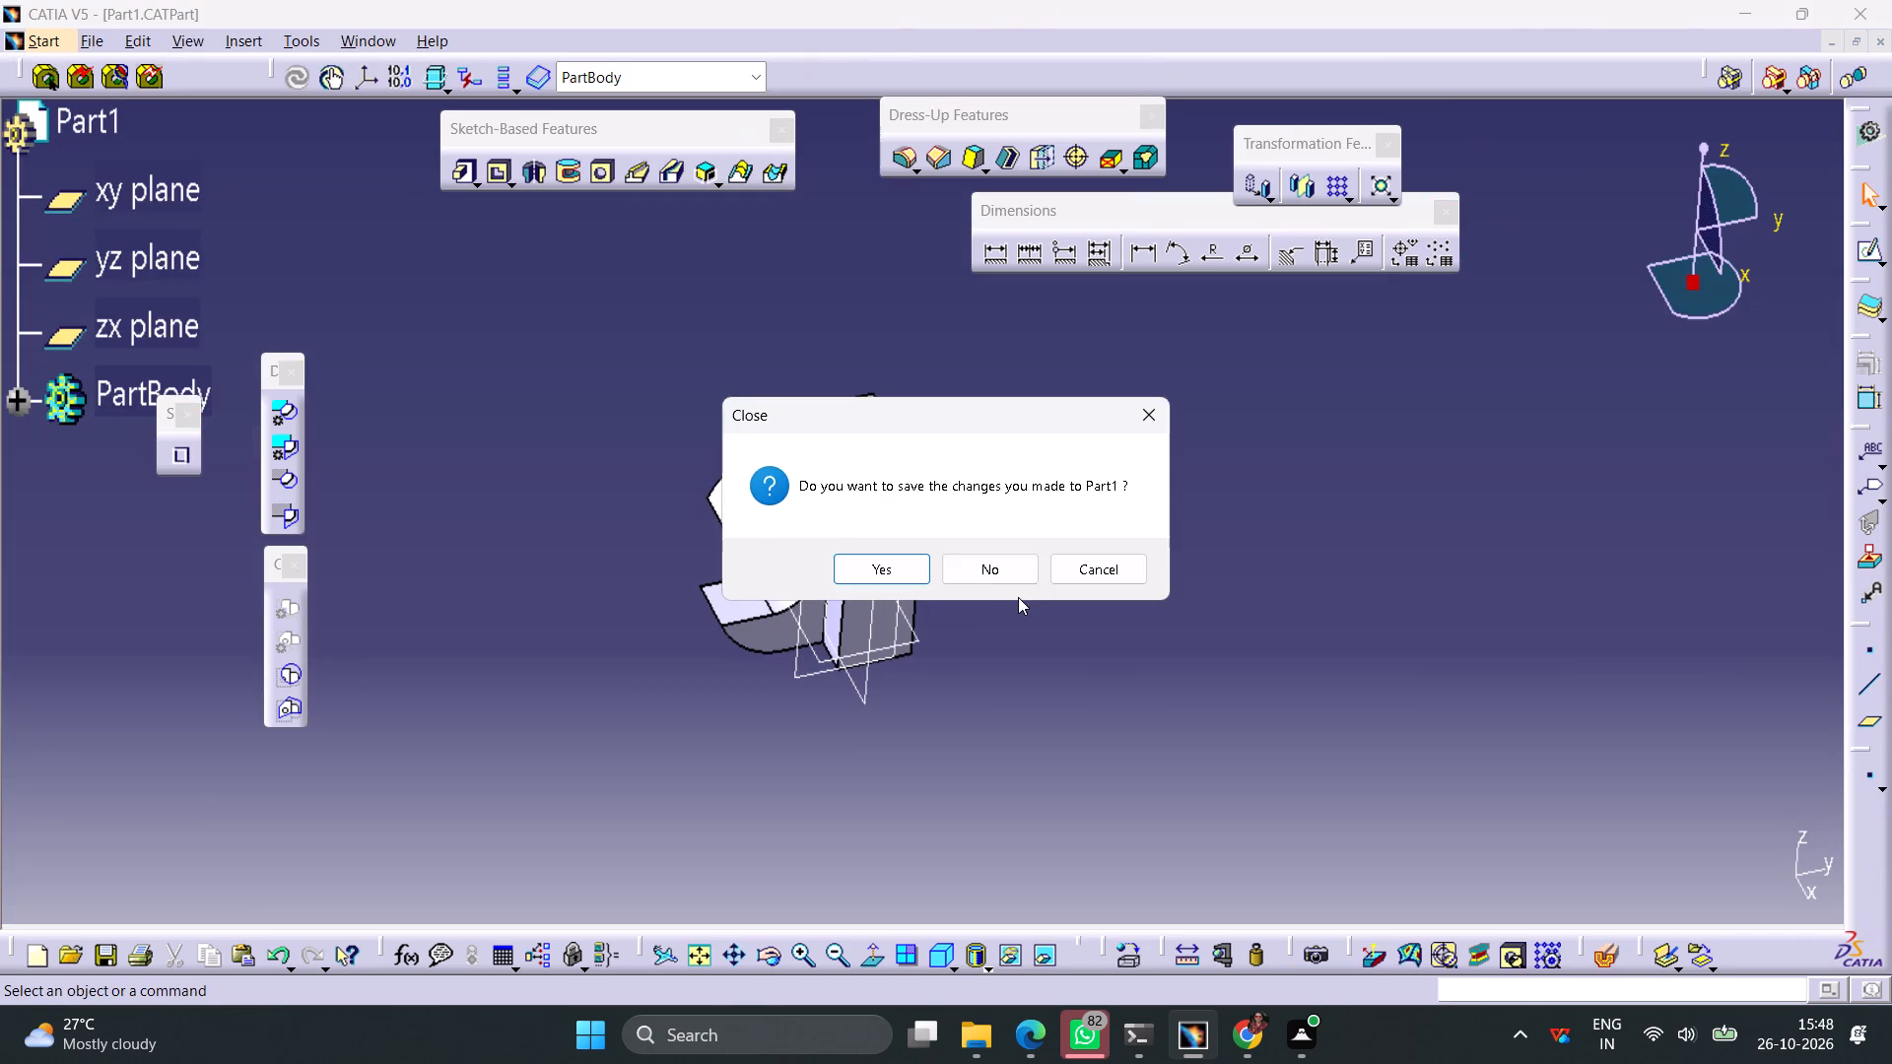
left_click(993, 574)
left_click(1874, 47)
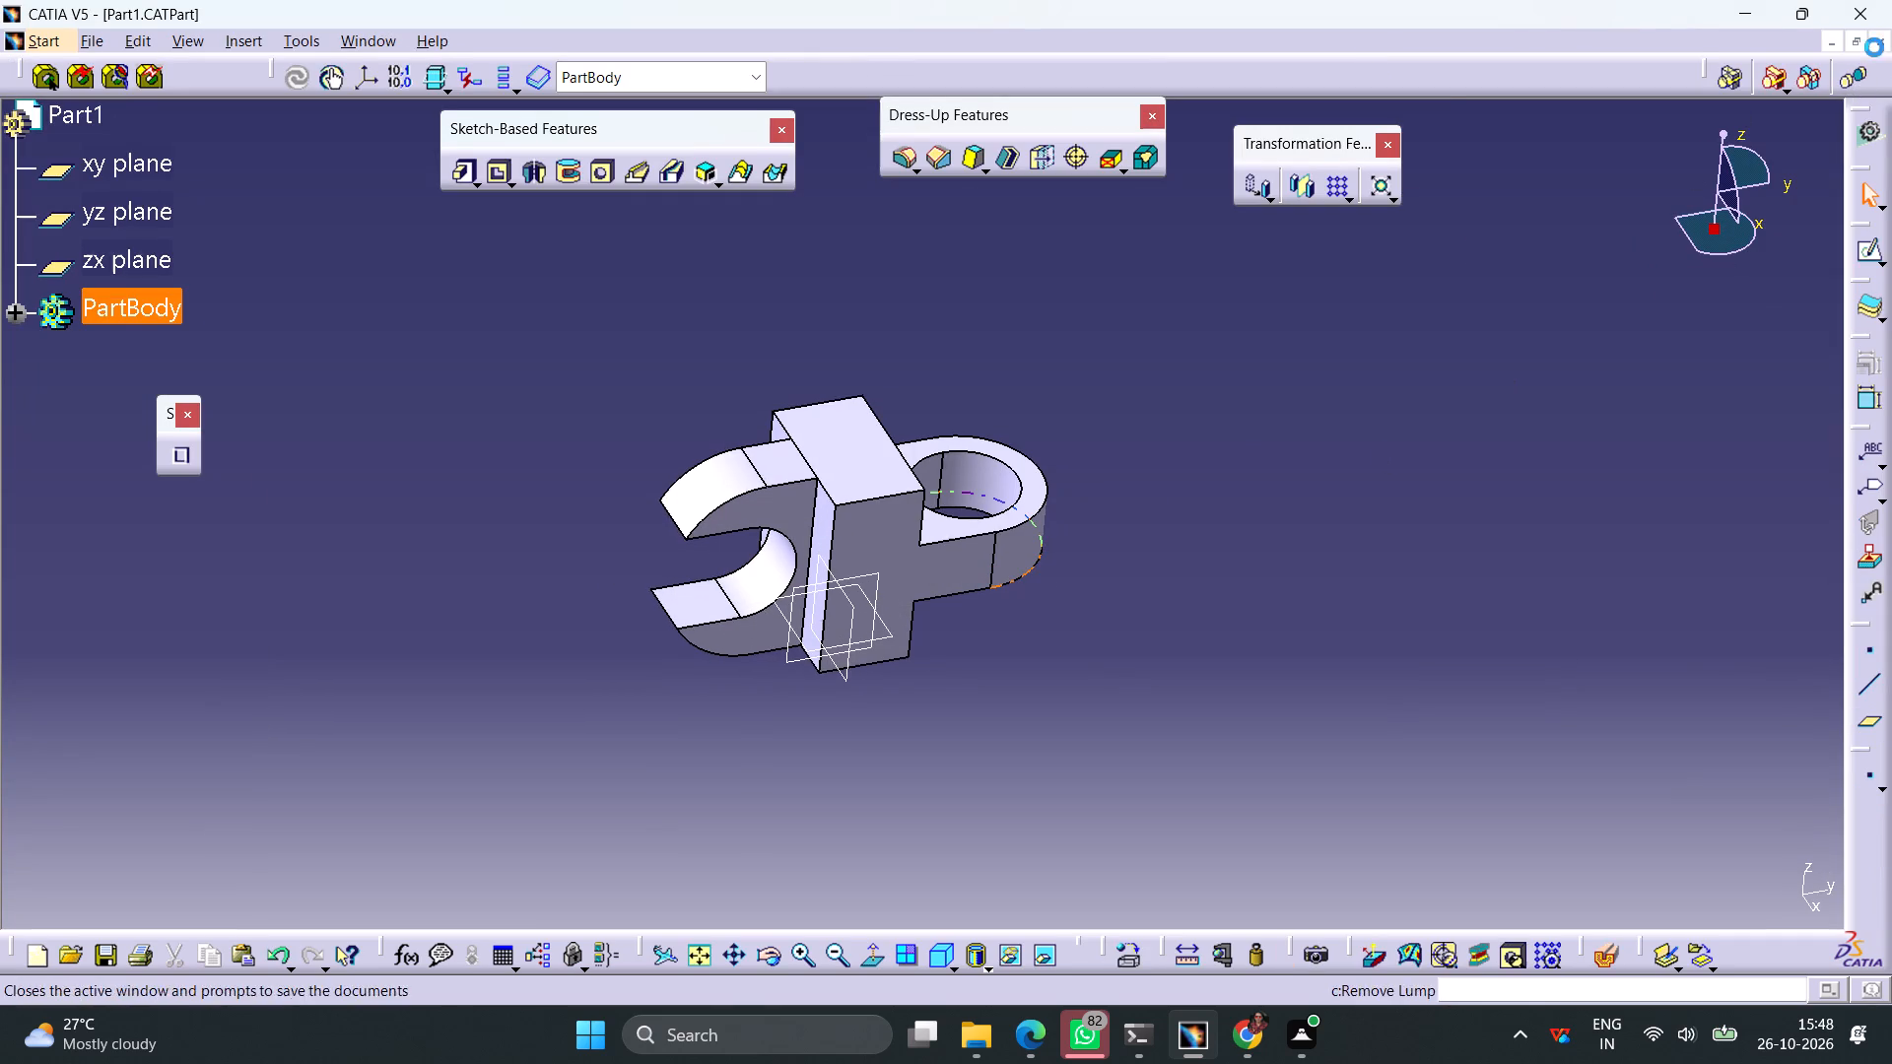
Stop the macro recording.
left_click(178, 467)
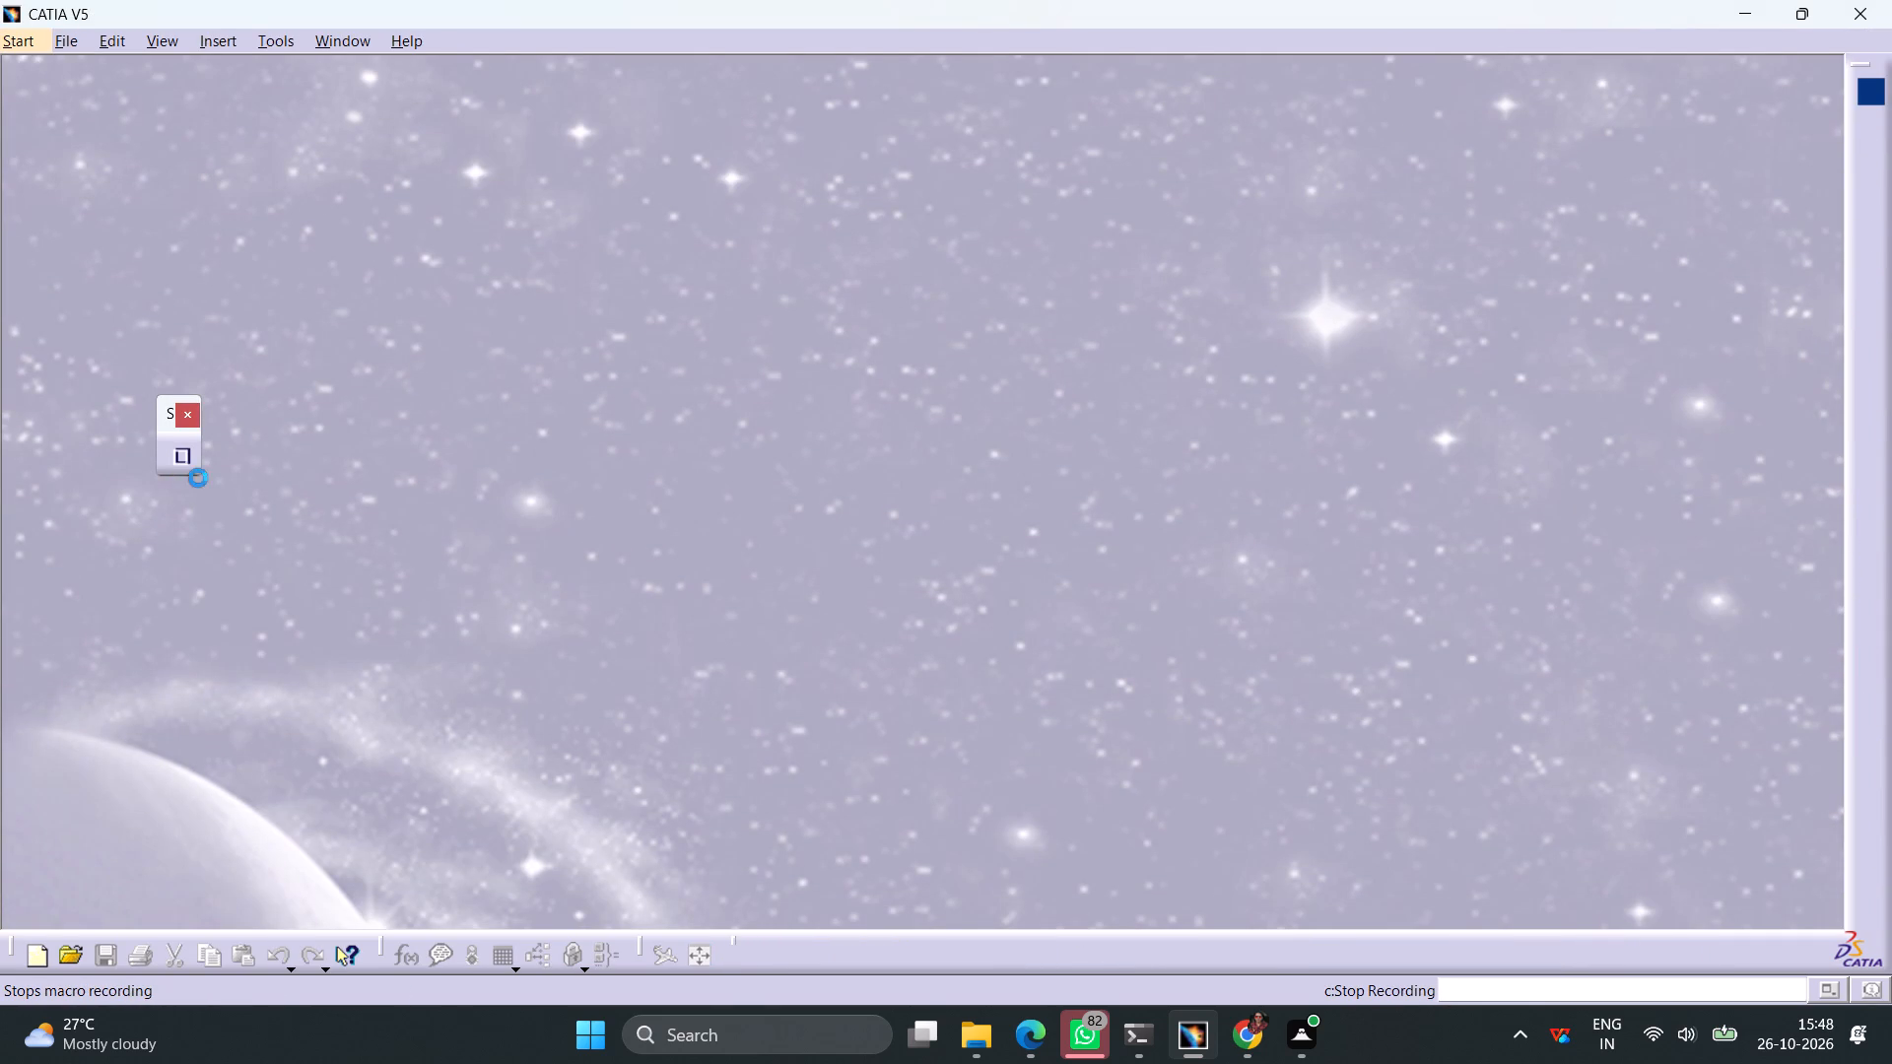